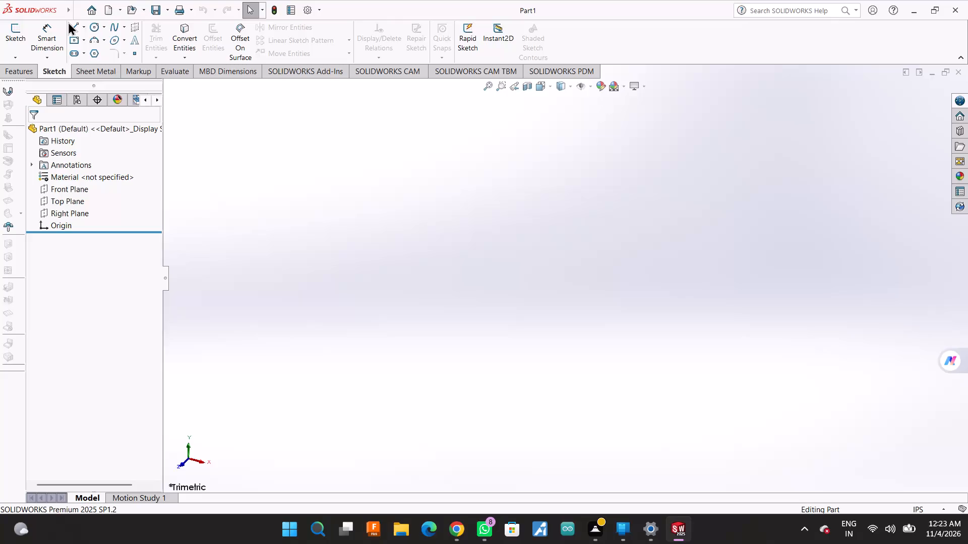
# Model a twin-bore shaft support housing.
# Set the document unit system to MMGS (millimeter, gram, second).
pyautogui.click(909, 511)
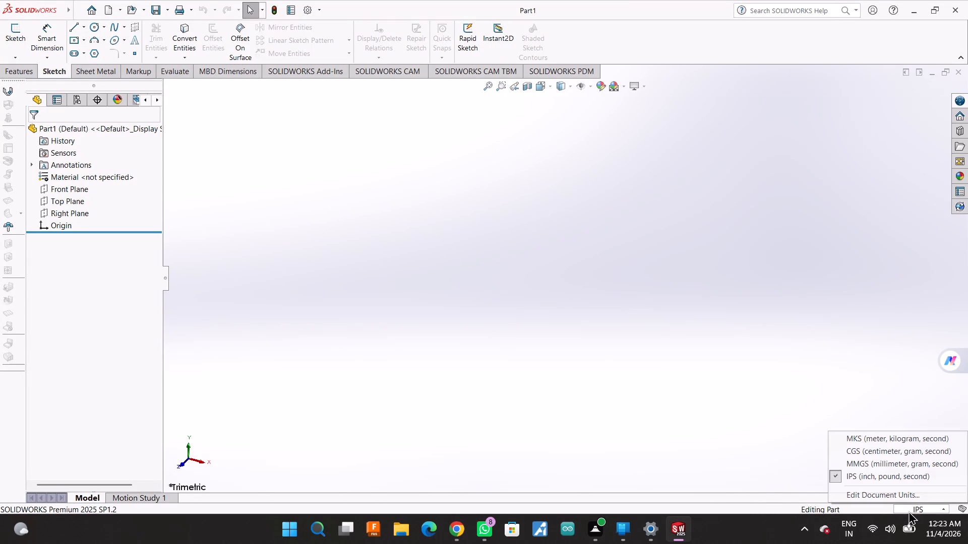
pyautogui.click(889, 460)
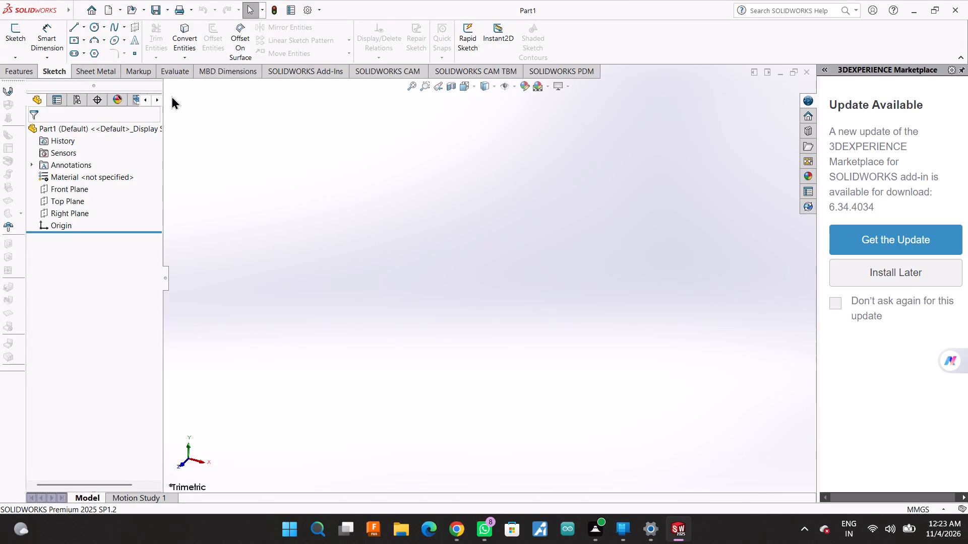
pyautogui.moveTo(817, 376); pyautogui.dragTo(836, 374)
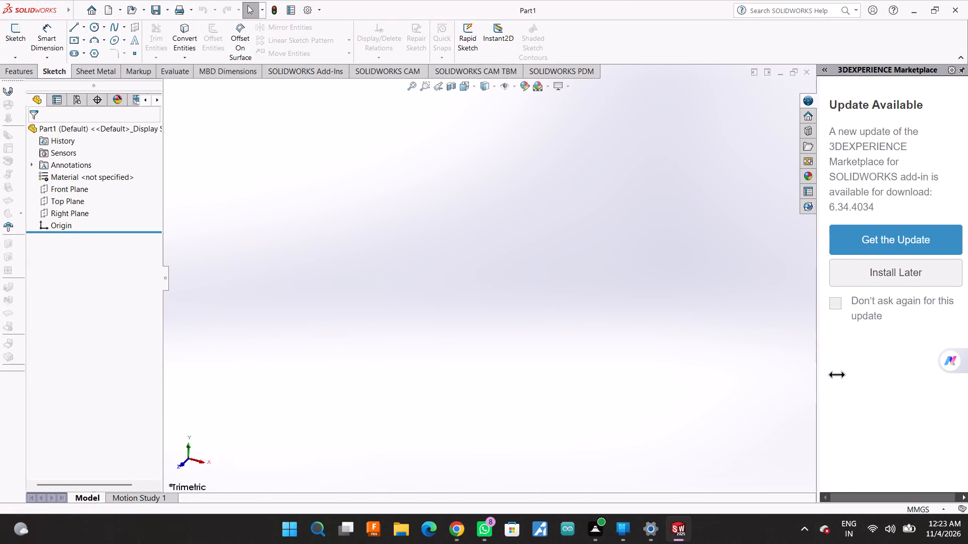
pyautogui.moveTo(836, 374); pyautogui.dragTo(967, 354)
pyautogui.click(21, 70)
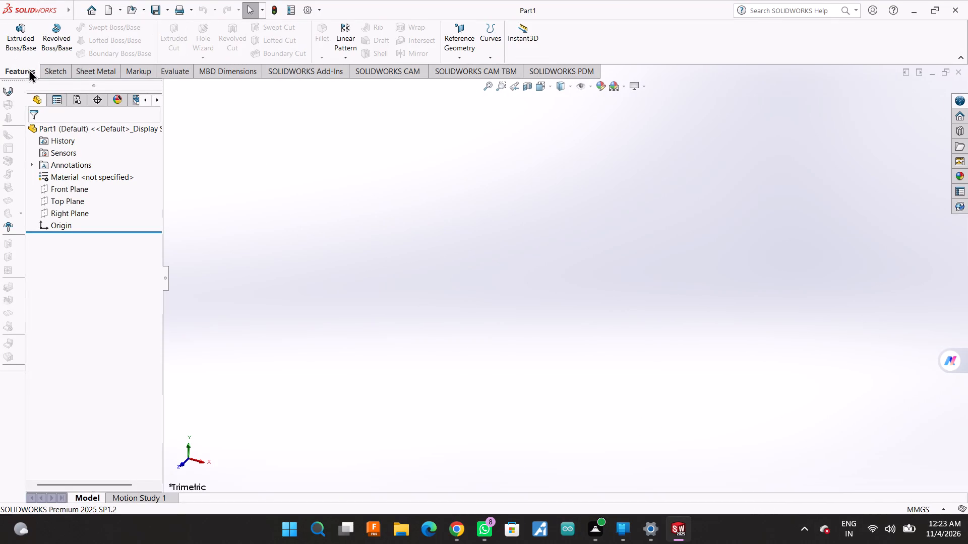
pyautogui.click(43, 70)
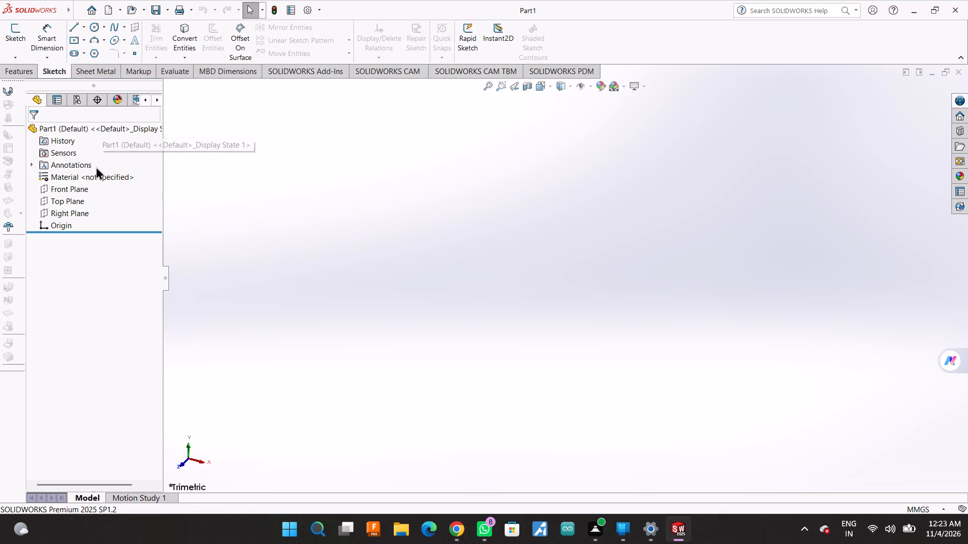
# Open a new sketch on the Top Plane.
pyautogui.click(54, 198)
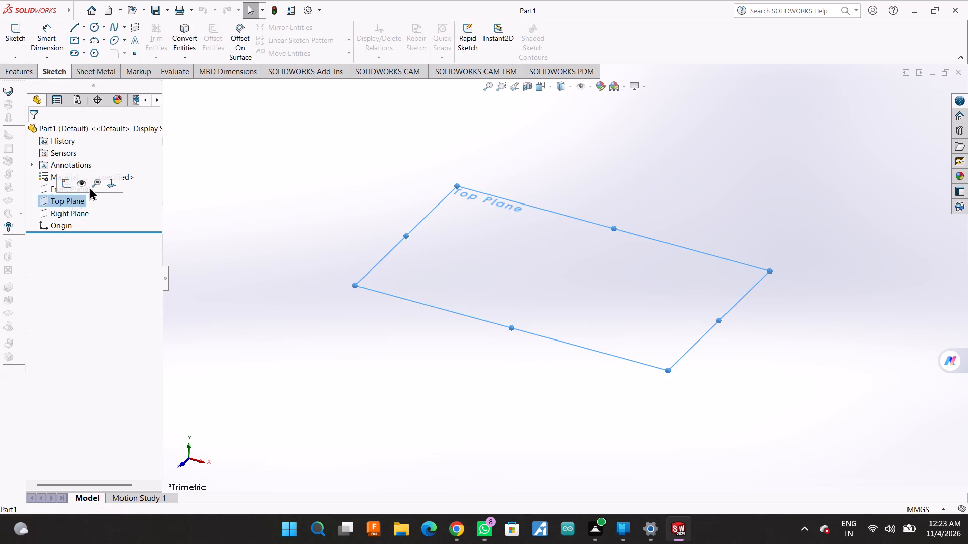
pyautogui.click(102, 179)
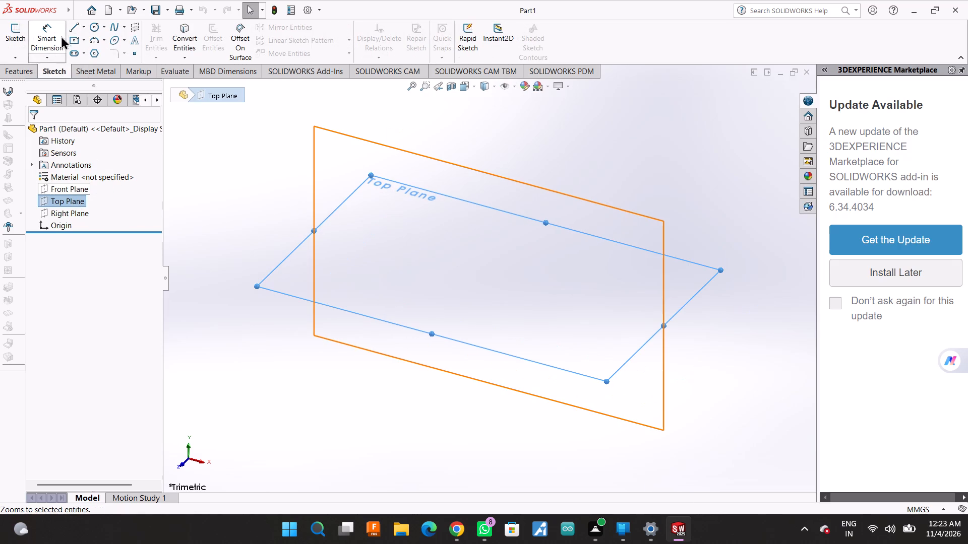
pyautogui.click(62, 199)
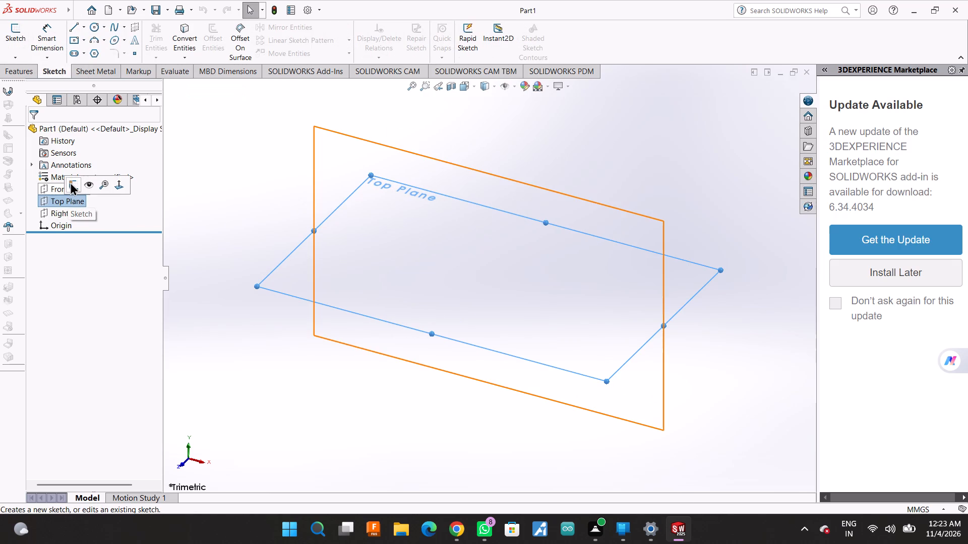
pyautogui.click(70, 182)
# Sketch a closed rectangle of four solid lines around the origin, about 100 mm wide and 59 mm high.
pyautogui.click(72, 27)
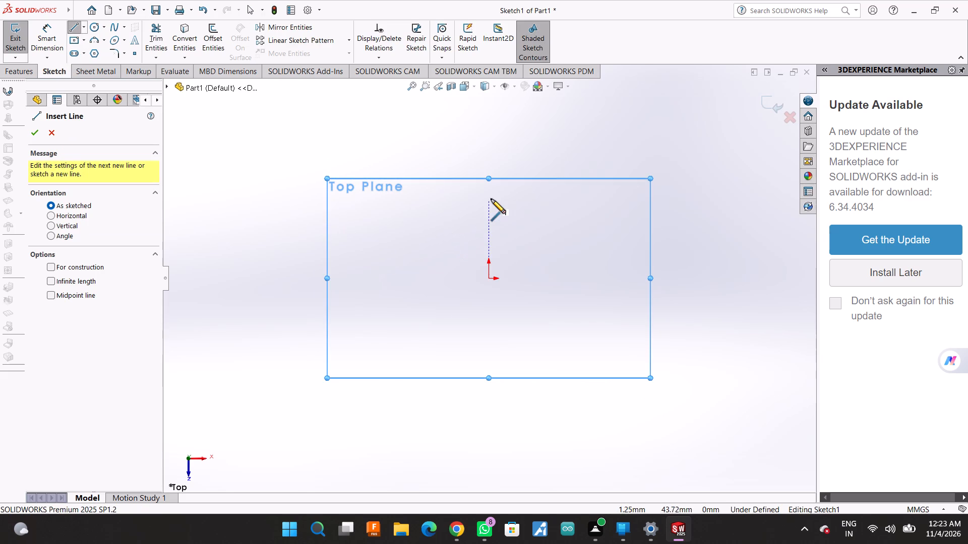
pyautogui.click(411, 239)
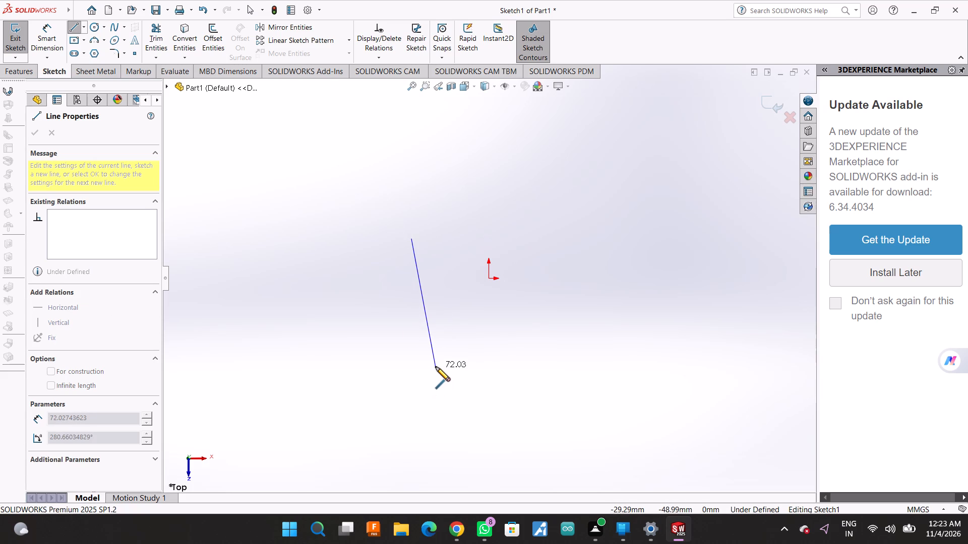
pyautogui.click(410, 345)
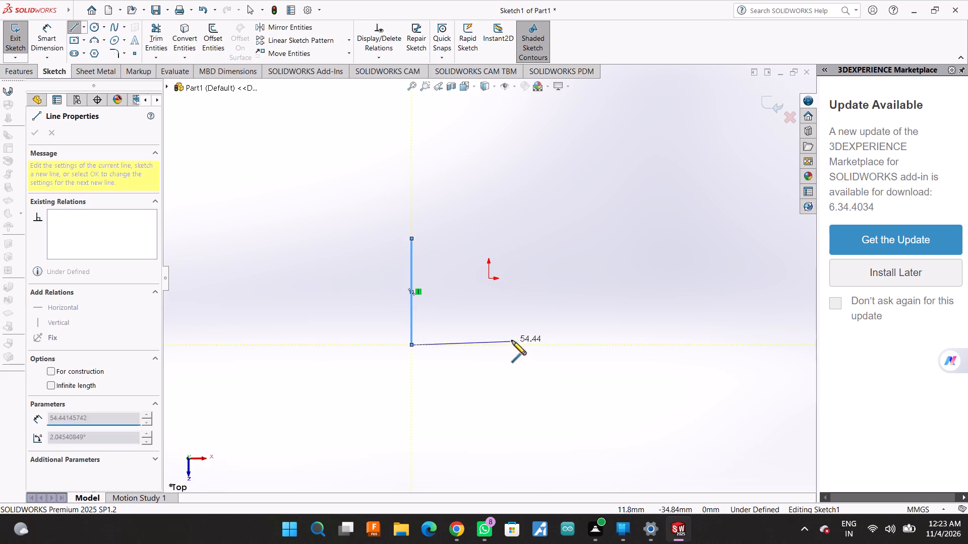
pyautogui.click(592, 345)
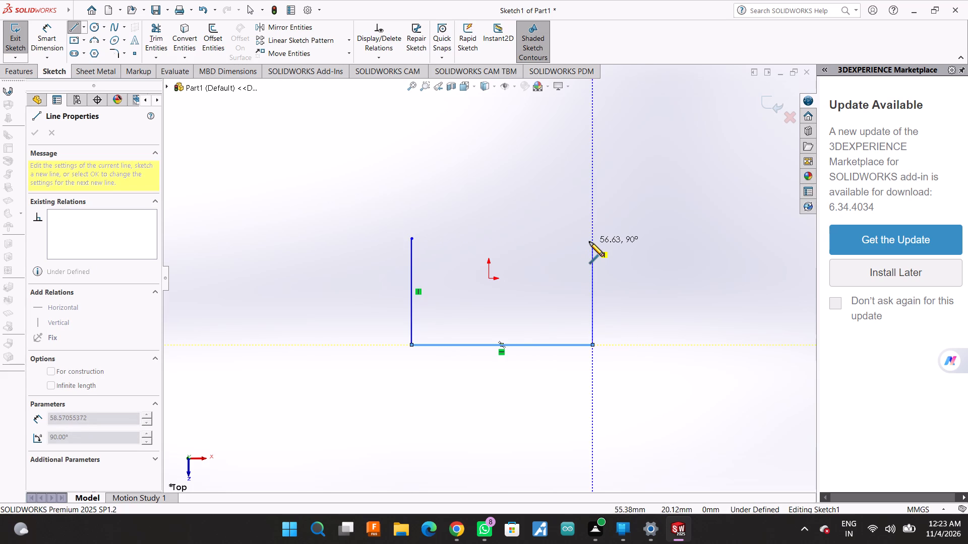
pyautogui.click(589, 242)
pyautogui.click(409, 237)
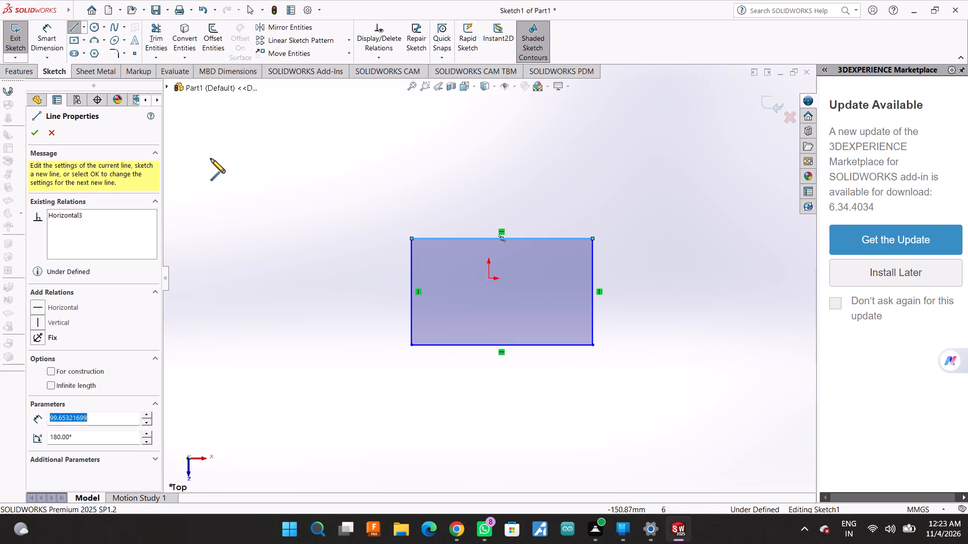
pyautogui.click(50, 367)
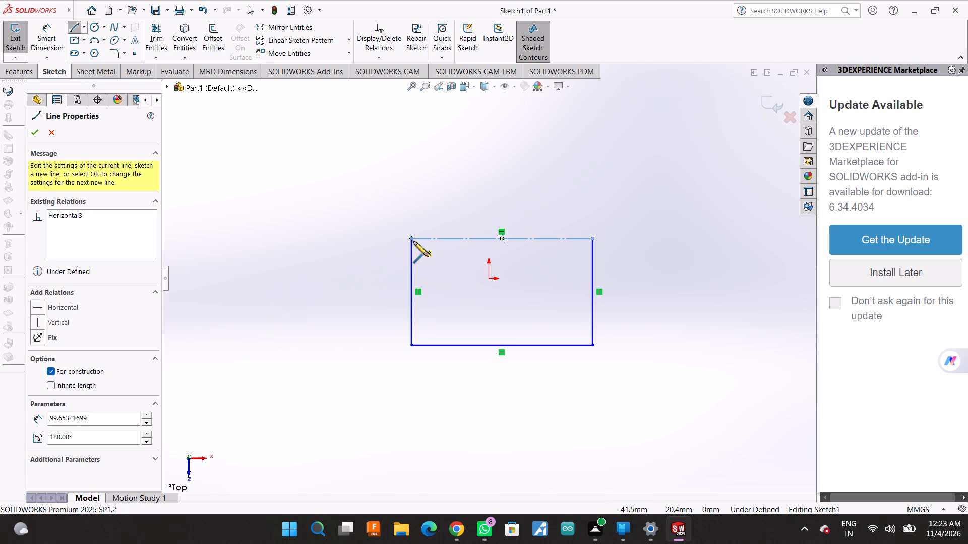
pyautogui.click(52, 370)
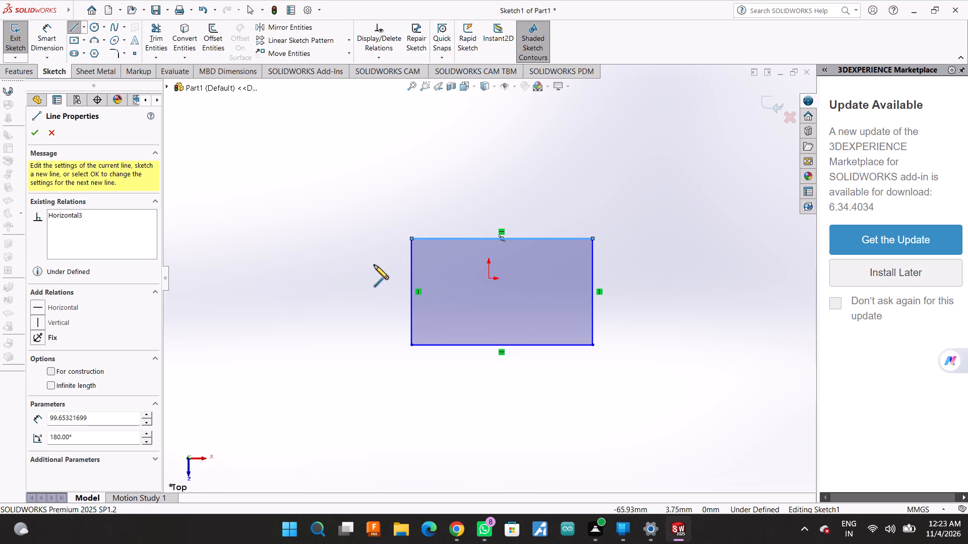
# Draw both corner-to-corner diagonals of the rectangle, making the first a construction line and leaving the second solid.
pyautogui.click(412, 238)
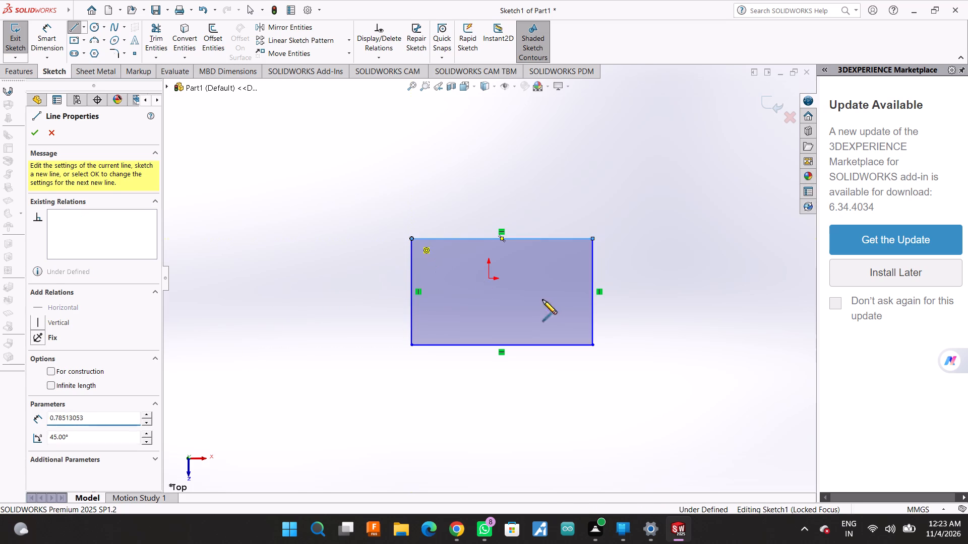
pyautogui.click(592, 345)
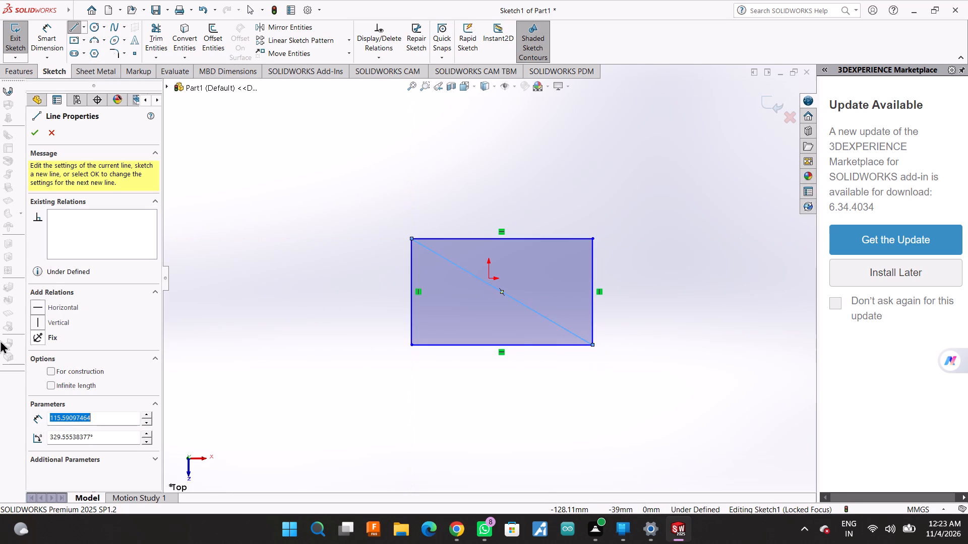
pyautogui.click(47, 367)
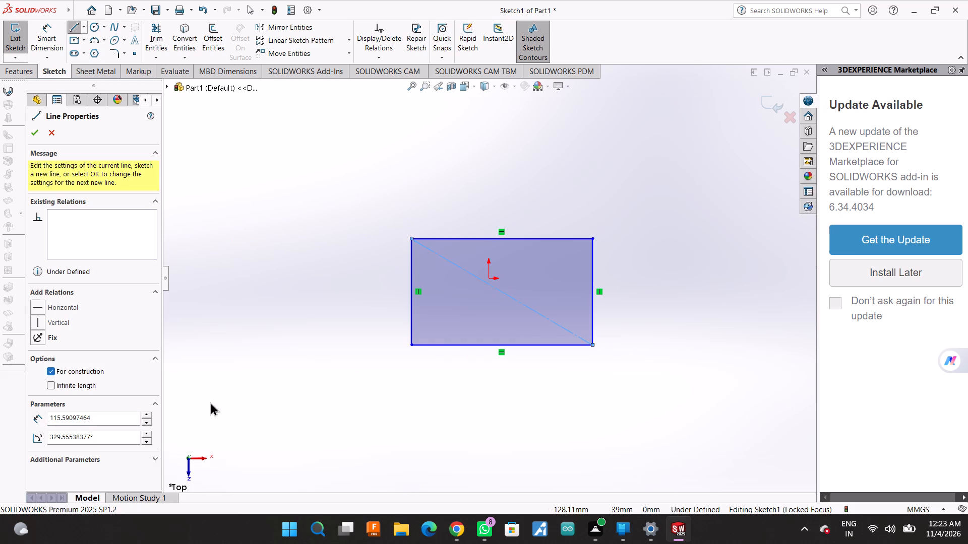
pyautogui.click(409, 346)
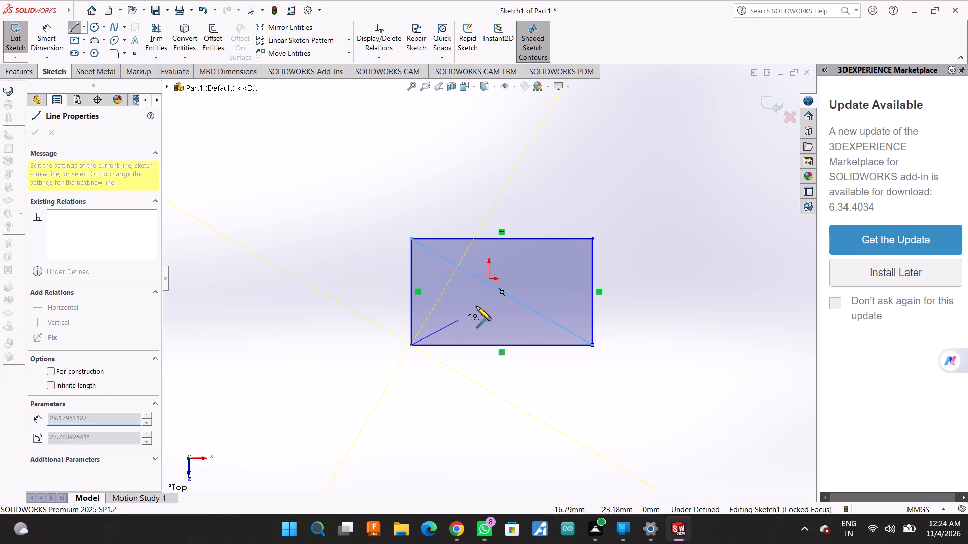
pyautogui.click(594, 239)
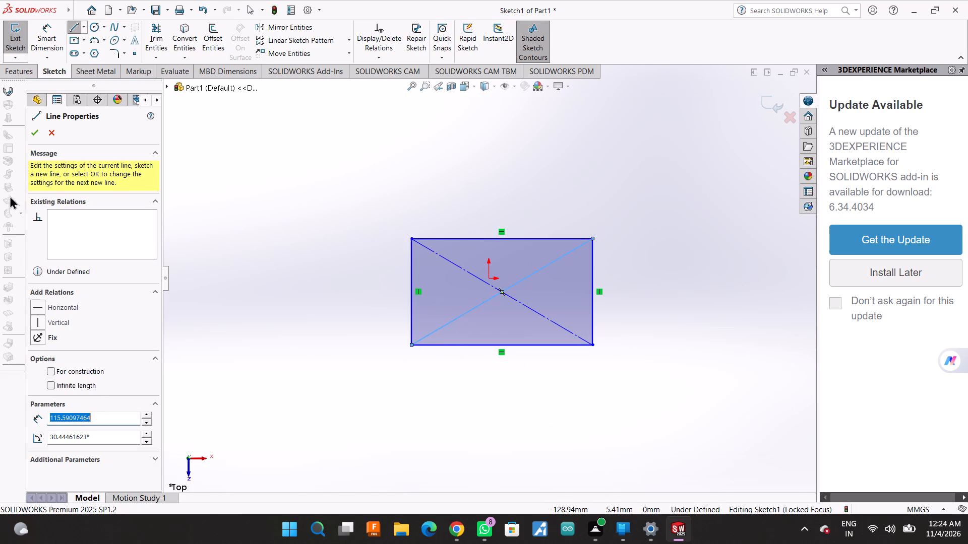
pyautogui.moveTo(35, 134); pyautogui.dragTo(44, 137)
pyautogui.scroll(-2, 640, 290)
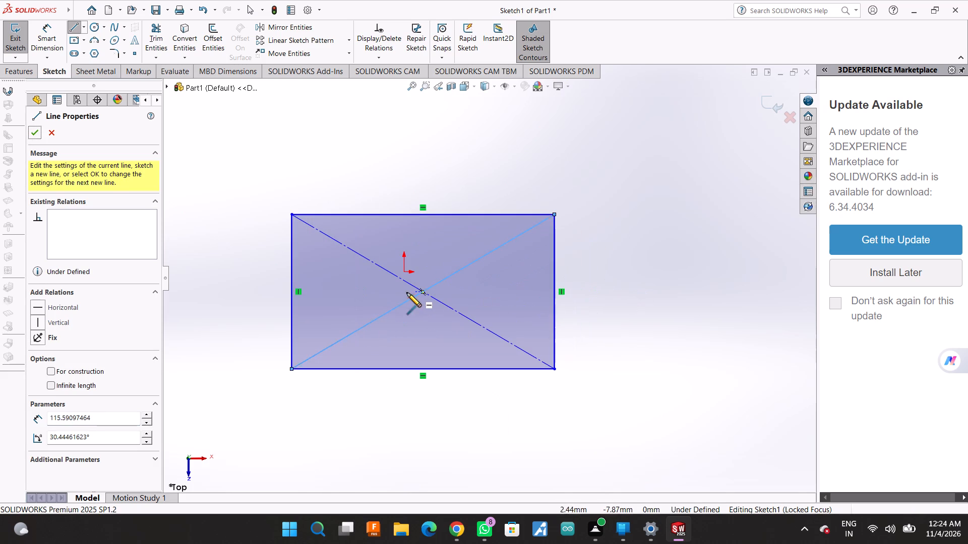
pyautogui.press('Escape')
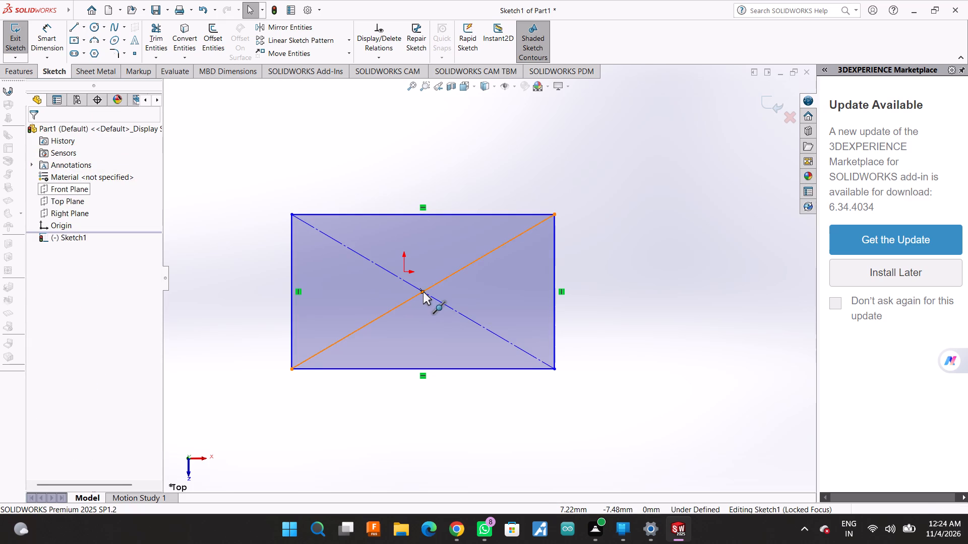
# Add a Coincident relation between the solid diagonal's midpoint and the origin to centre the rectangle.
pyautogui.keyDown('ctrl'); pyautogui.click(423, 292); pyautogui.keyUp('ctrl')
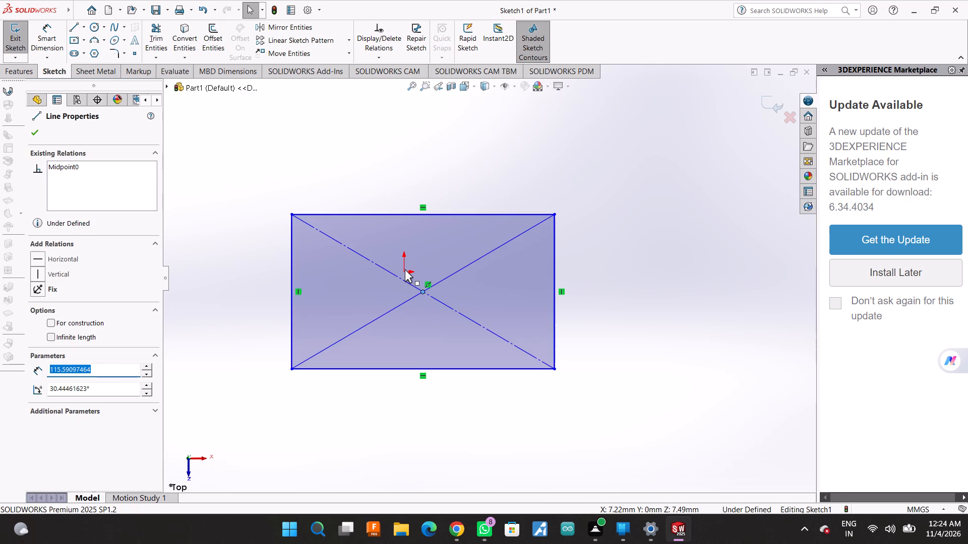
pyautogui.keyDown('ctrl'); pyautogui.click(404, 269); pyautogui.keyUp('ctrl')
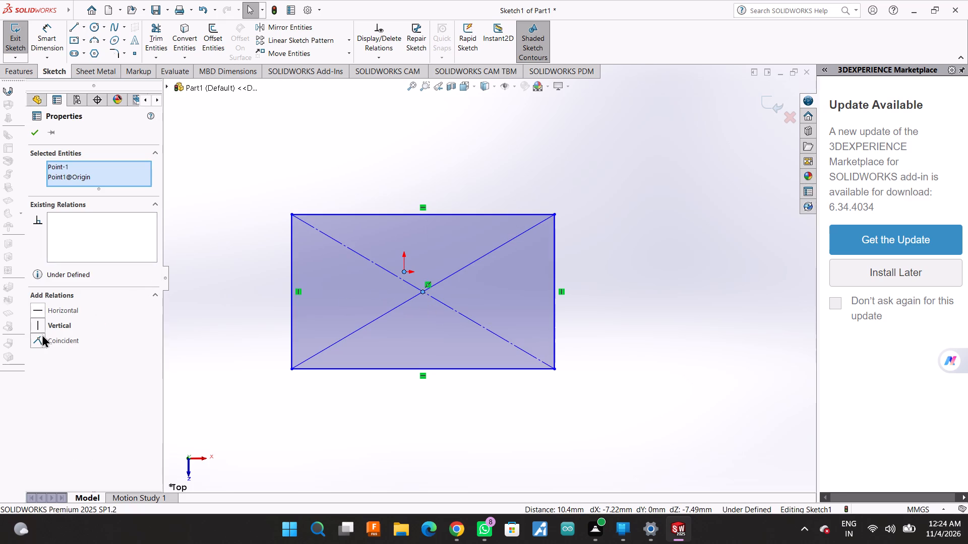
pyautogui.click(43, 337)
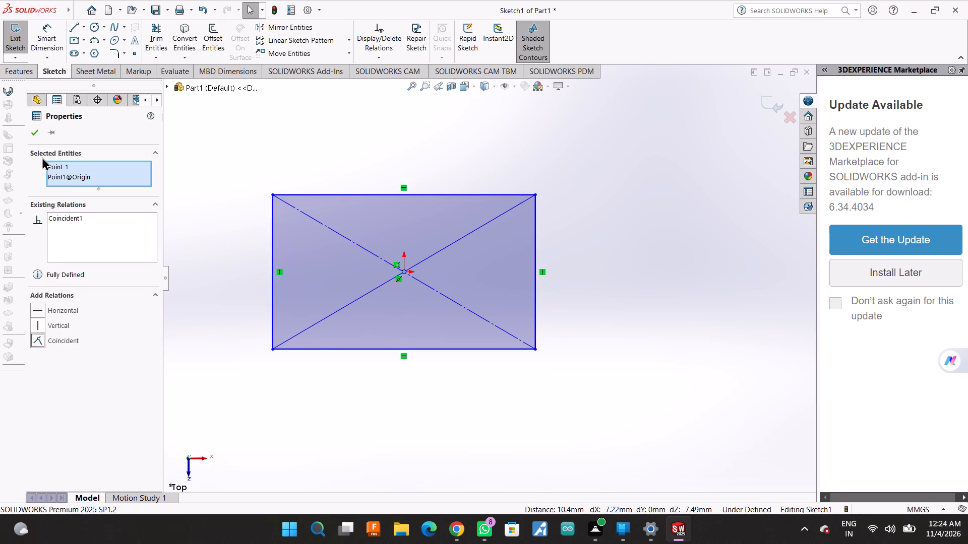
pyautogui.click(34, 137)
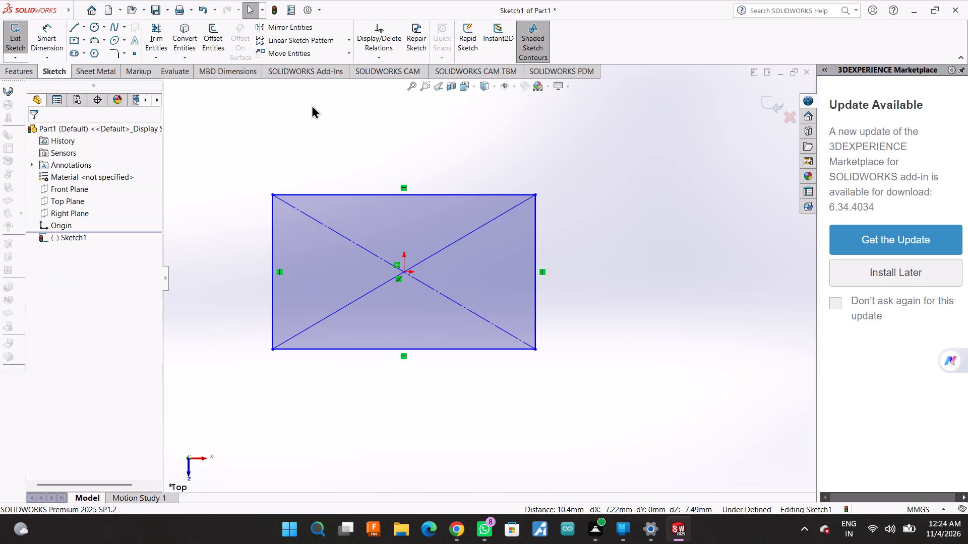
# Dimension the rectangle 100 mm wide and 50 mm high with Smart Dimension.
pyautogui.click(57, 25)
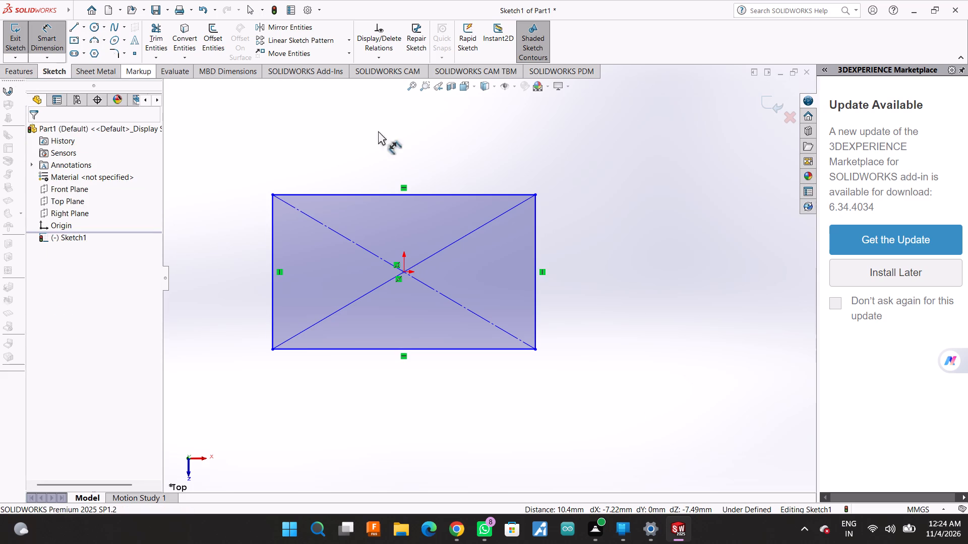
pyautogui.click(455, 196)
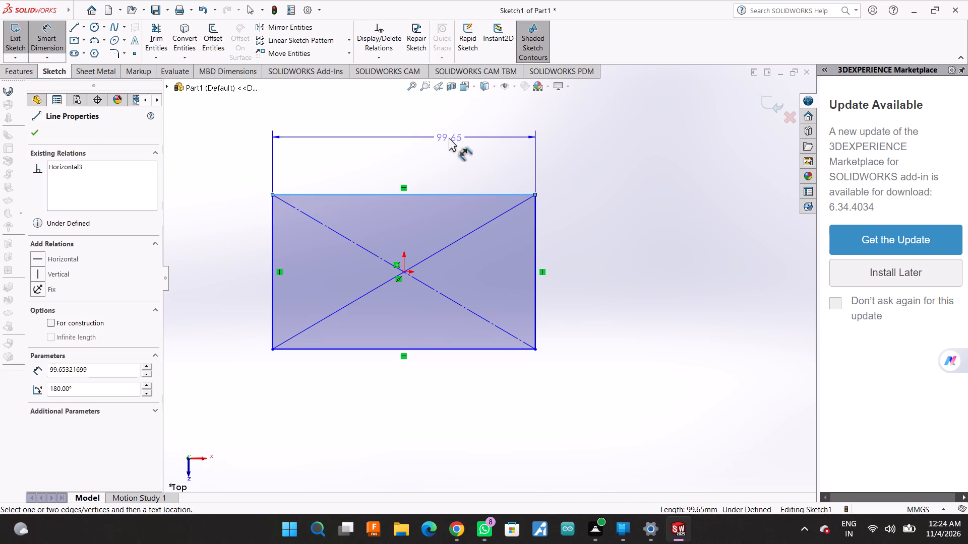
pyautogui.click(449, 138)
pyautogui.write('100')
pyautogui.press('Return')
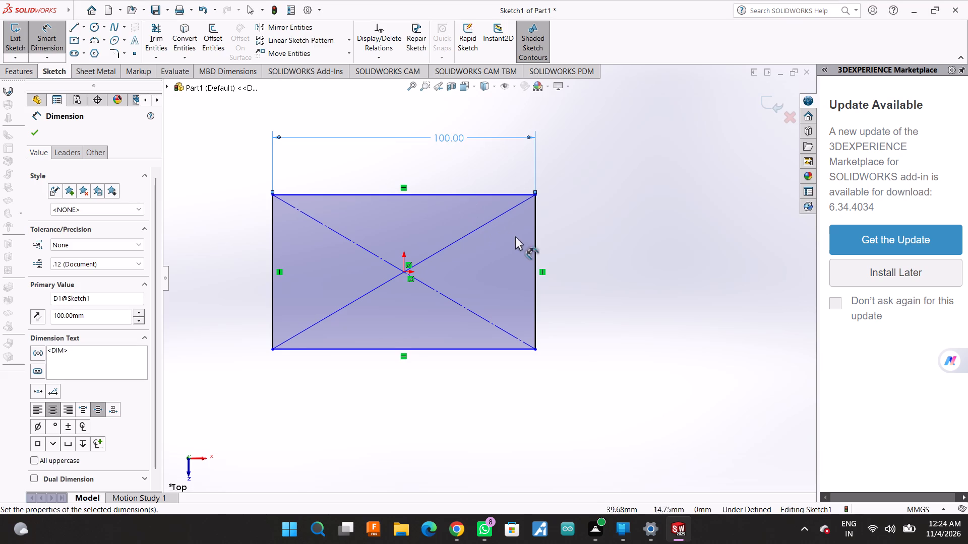
pyautogui.click(534, 257)
pyautogui.click(645, 267)
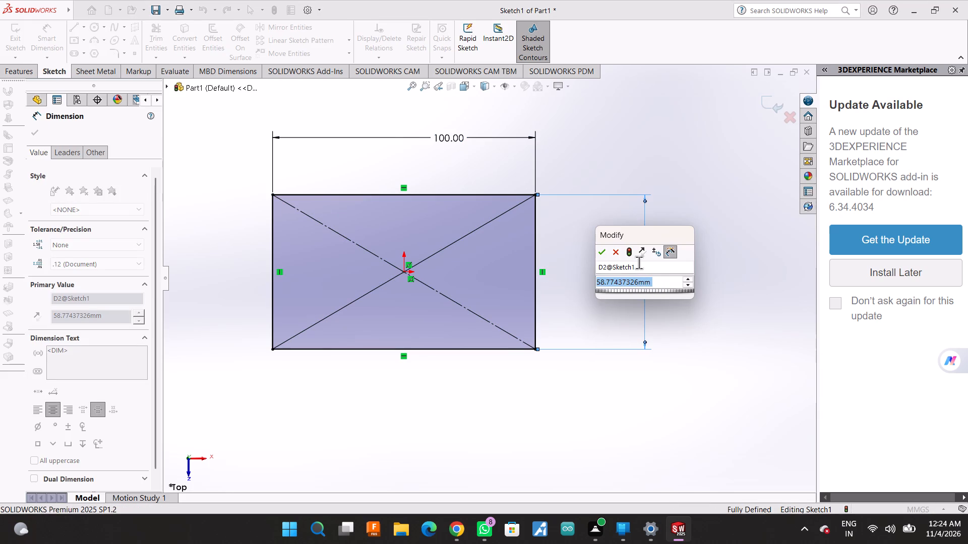
pyautogui.write('50')
pyautogui.press('Return')
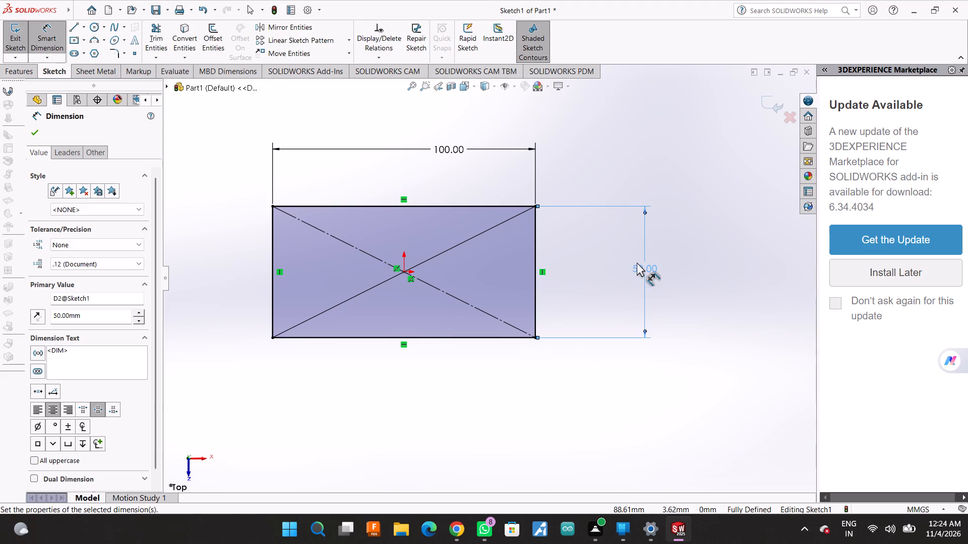
pyautogui.click(27, 128)
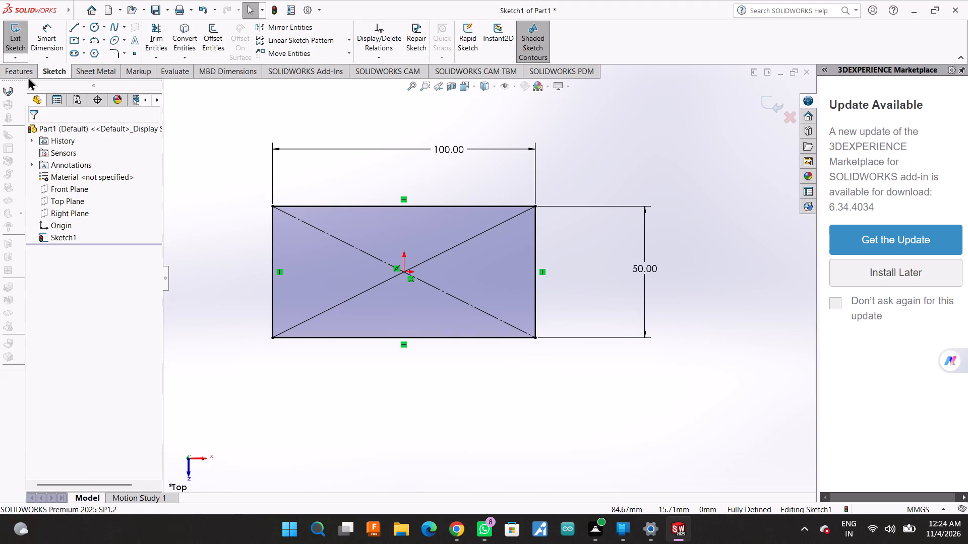
# Bring up the feature commands for extruding the rectangle sketch.
pyautogui.click(28, 72)
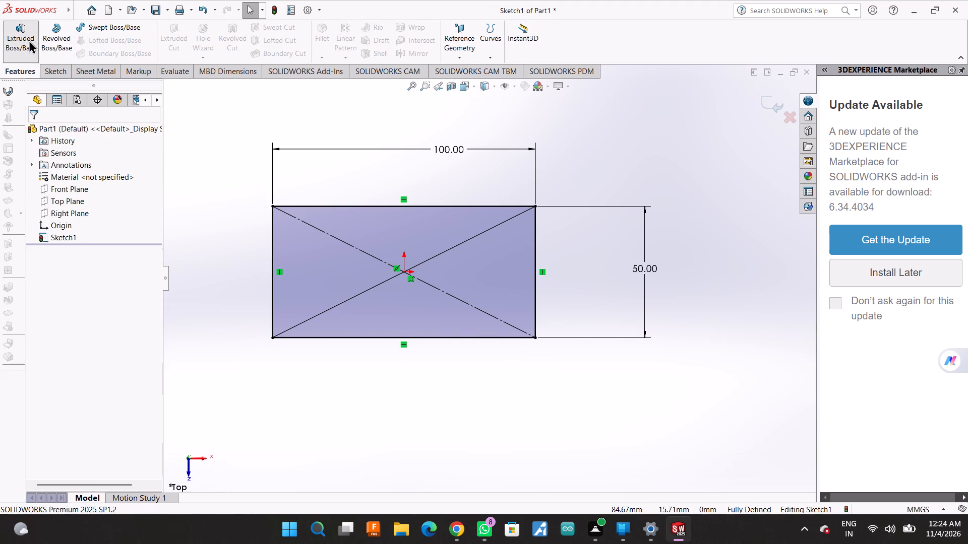
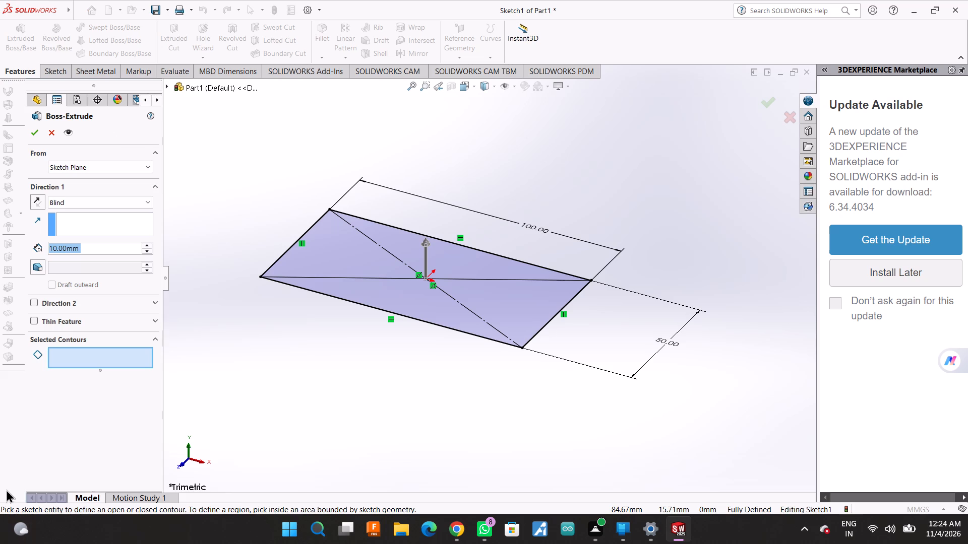
# Open the blind depth of the rectangle's Boss-Extrude for editing.
pyautogui.doubleClick(101, 249)
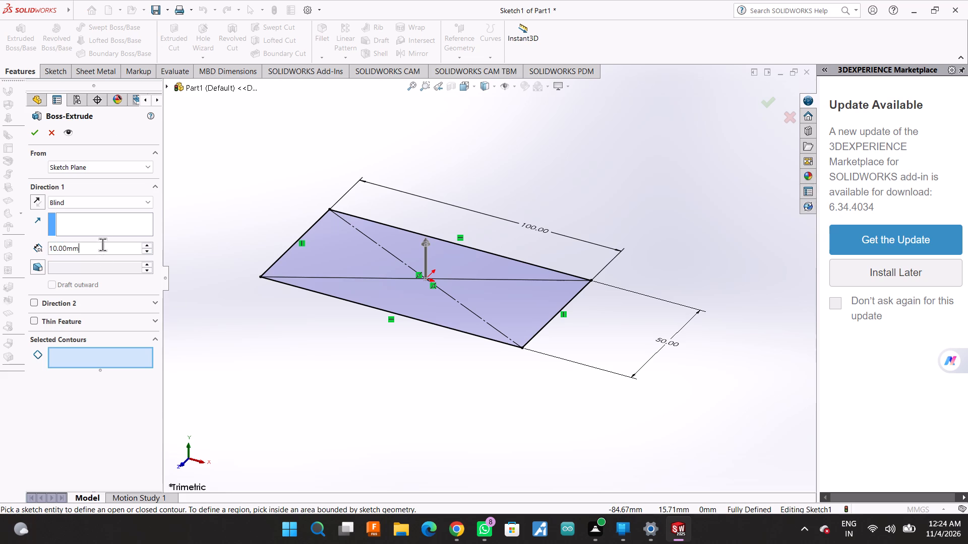
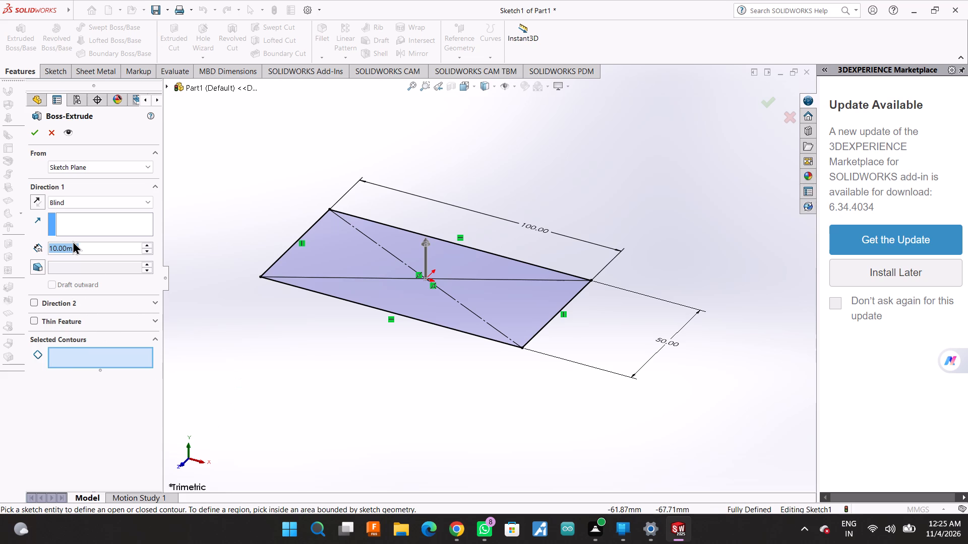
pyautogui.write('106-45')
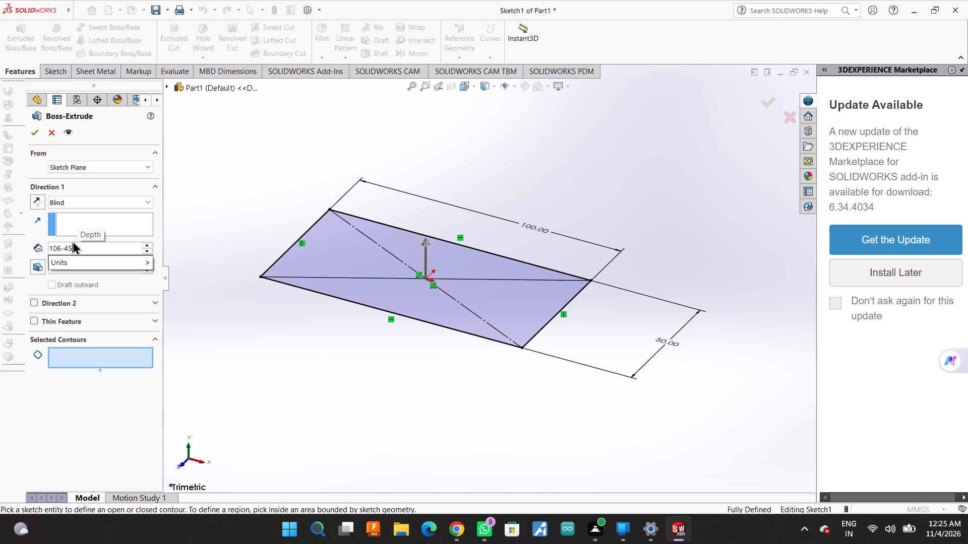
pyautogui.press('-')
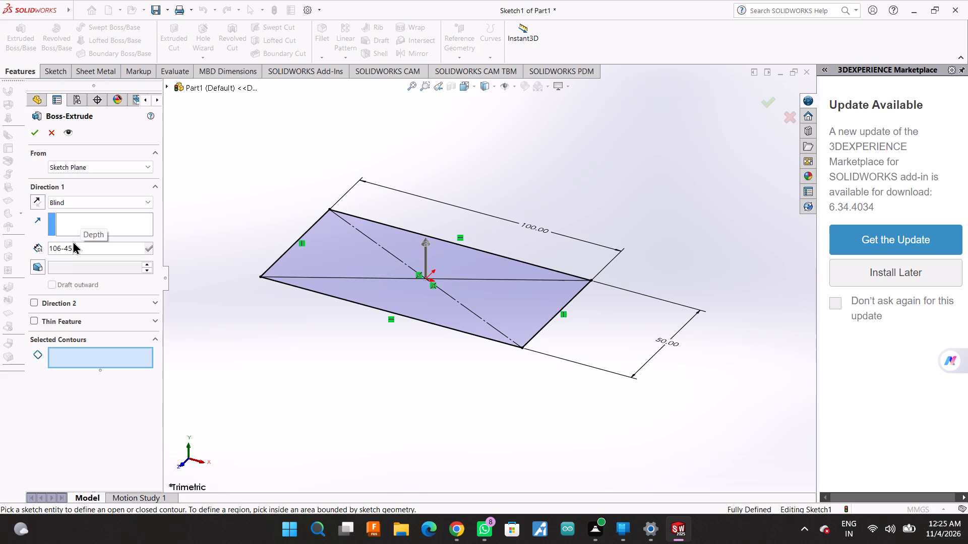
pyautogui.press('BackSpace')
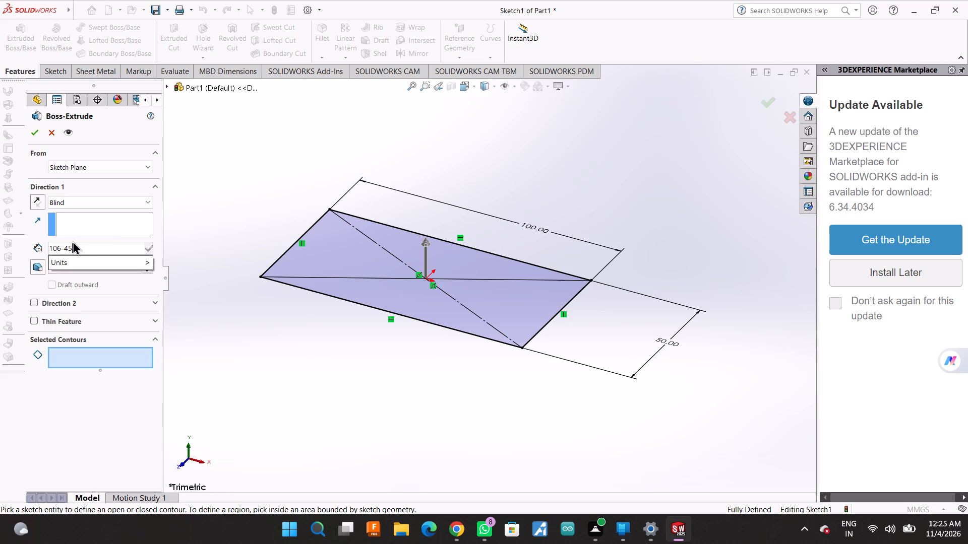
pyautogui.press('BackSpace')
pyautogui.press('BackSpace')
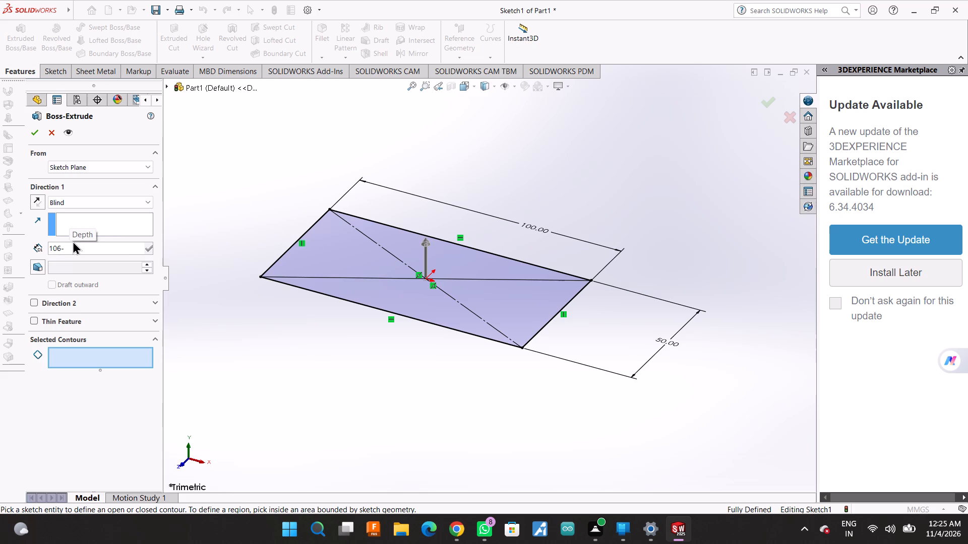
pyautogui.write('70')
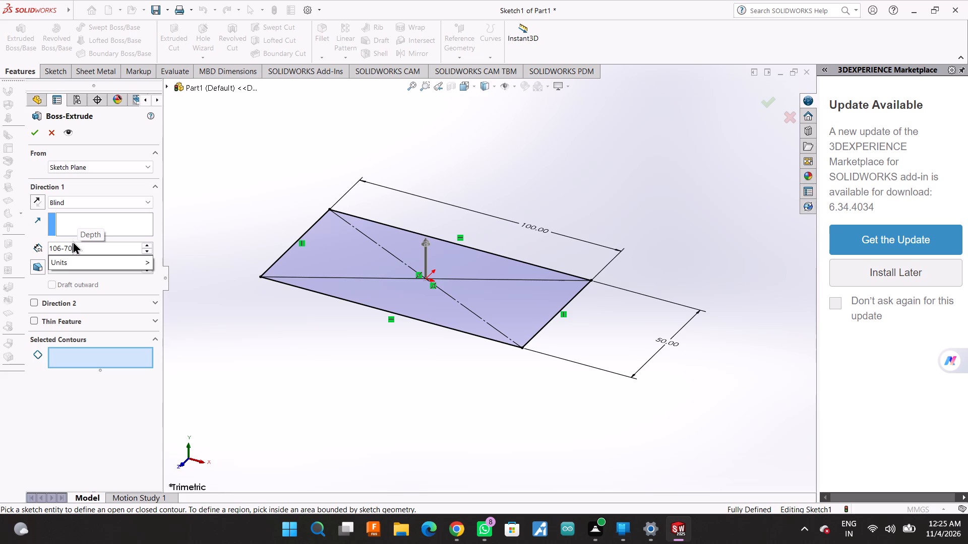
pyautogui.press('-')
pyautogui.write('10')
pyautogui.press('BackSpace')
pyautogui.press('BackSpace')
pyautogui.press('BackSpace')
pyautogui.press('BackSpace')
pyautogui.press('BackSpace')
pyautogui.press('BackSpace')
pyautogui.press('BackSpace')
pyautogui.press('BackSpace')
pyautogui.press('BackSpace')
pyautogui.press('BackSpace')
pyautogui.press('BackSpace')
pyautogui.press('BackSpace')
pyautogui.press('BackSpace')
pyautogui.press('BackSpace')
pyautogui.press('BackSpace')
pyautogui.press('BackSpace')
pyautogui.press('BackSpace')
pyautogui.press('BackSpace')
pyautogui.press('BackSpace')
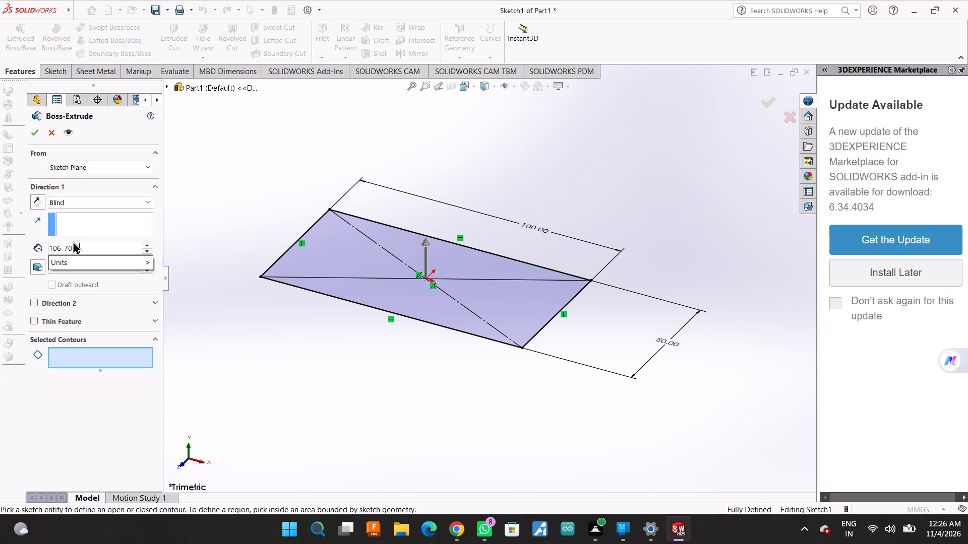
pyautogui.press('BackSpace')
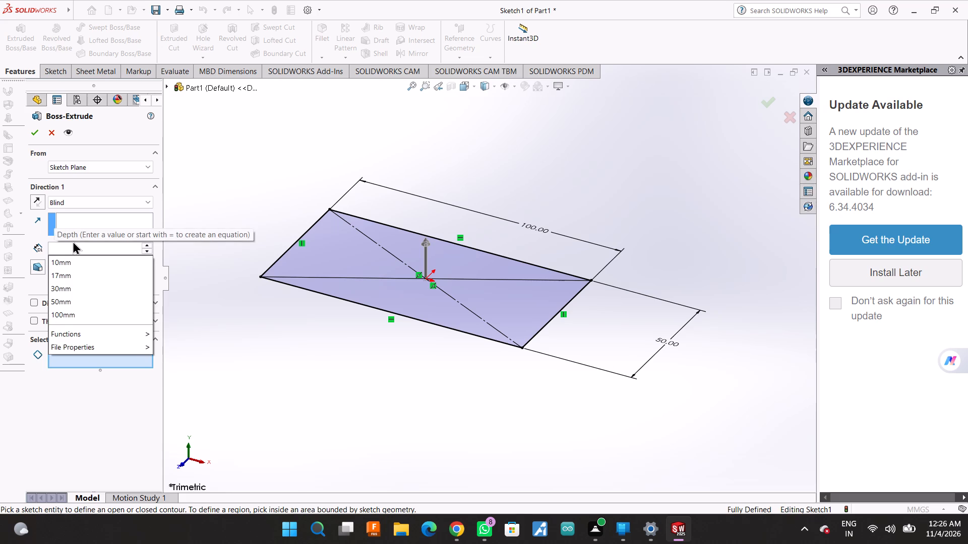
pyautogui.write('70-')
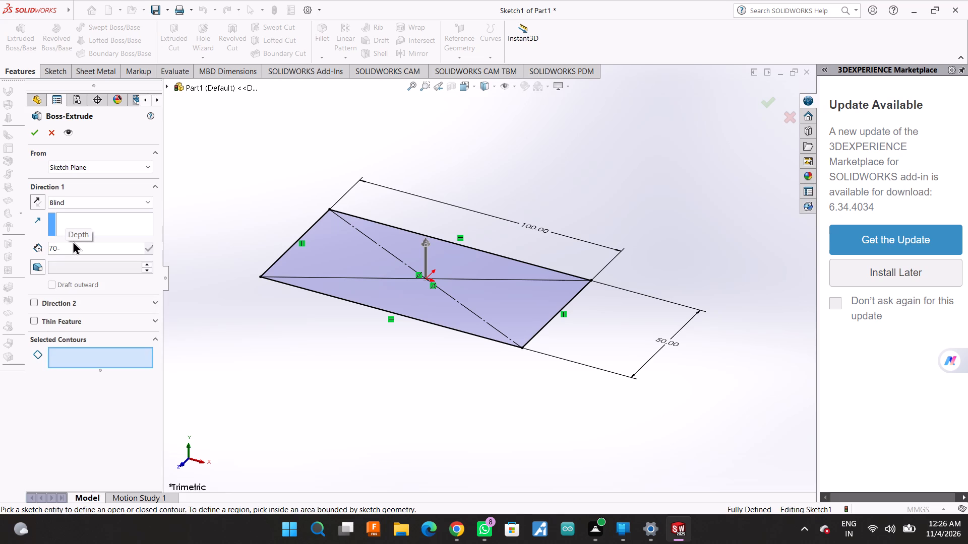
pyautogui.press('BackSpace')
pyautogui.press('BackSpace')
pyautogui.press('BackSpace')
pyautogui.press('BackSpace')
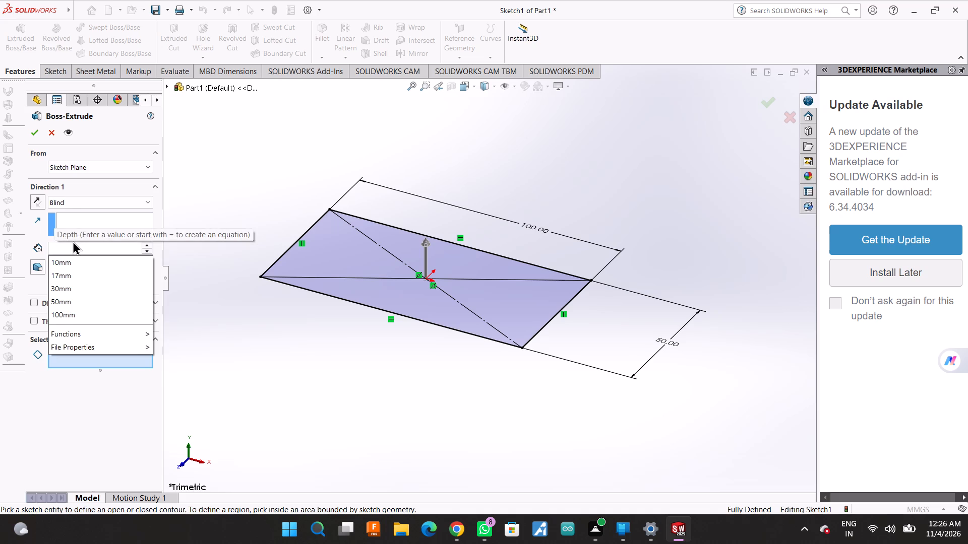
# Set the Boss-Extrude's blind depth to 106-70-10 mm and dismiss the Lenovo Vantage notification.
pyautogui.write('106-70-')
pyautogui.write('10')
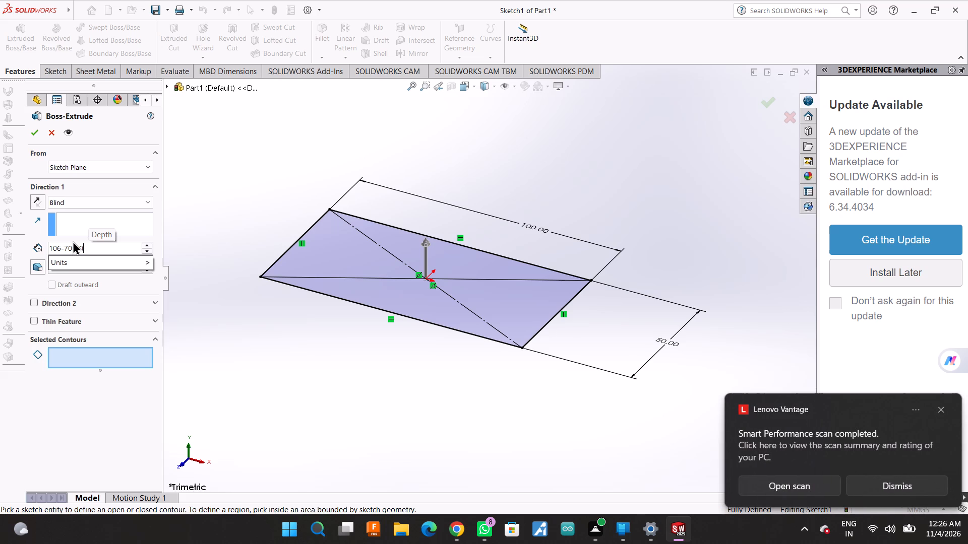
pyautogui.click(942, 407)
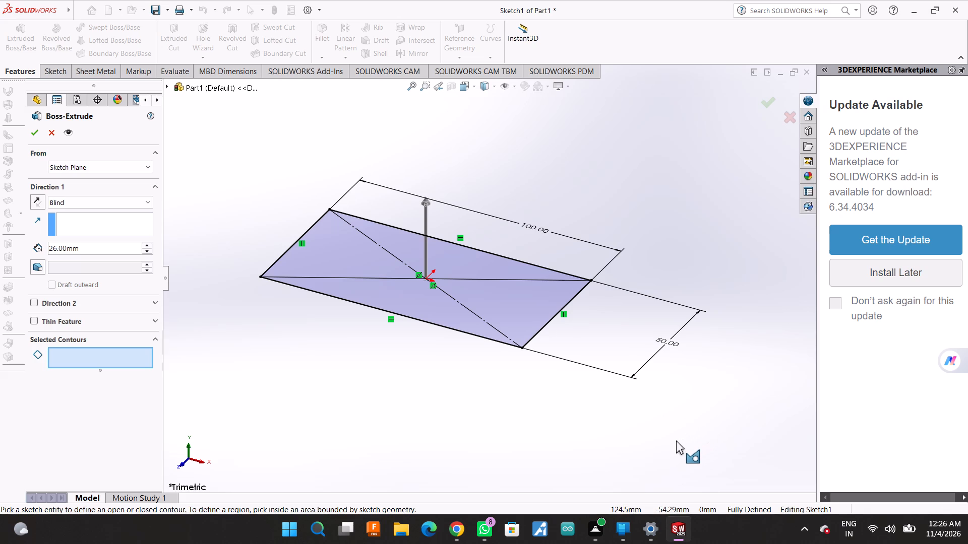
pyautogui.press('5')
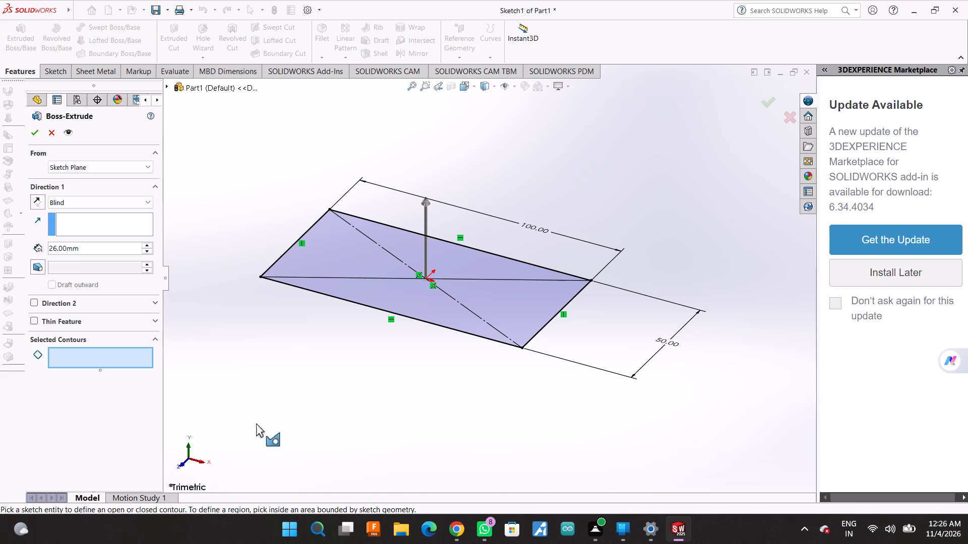
# Set the blind depth of the rectangle's Boss-Extrude to 106-70-10-5, giving 21 mm.
pyautogui.doubleClick(88, 240)
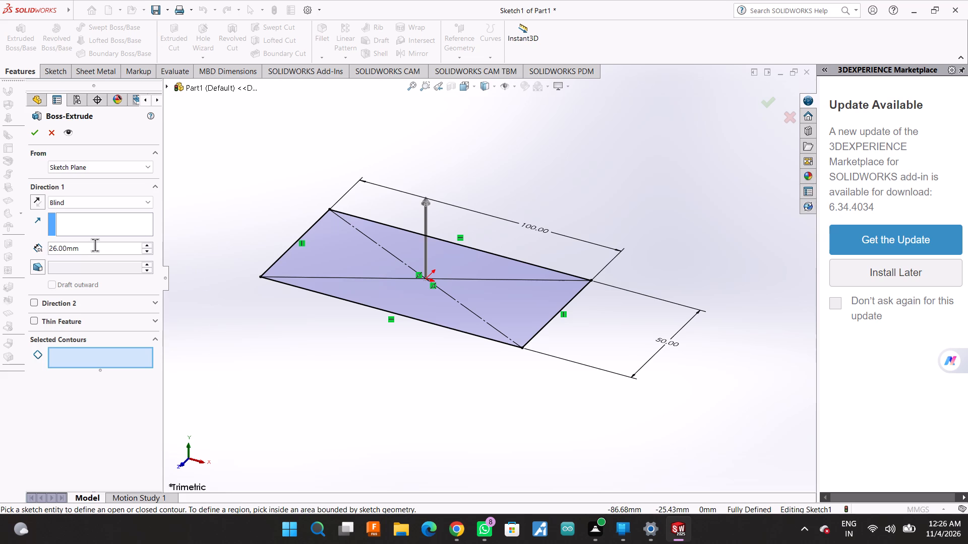
pyautogui.doubleClick(95, 245)
pyautogui.write('106-70-1')
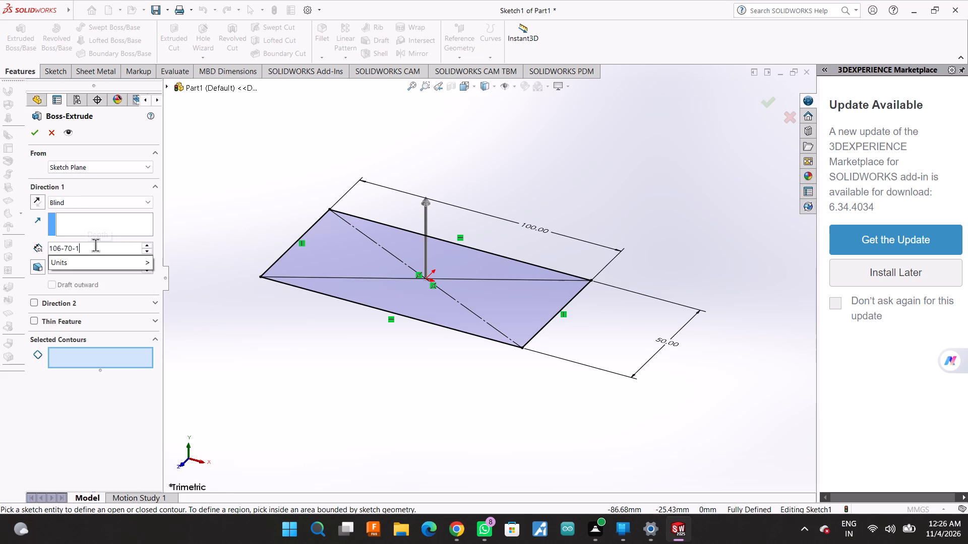
pyautogui.write('0-5')
pyautogui.press('Return')
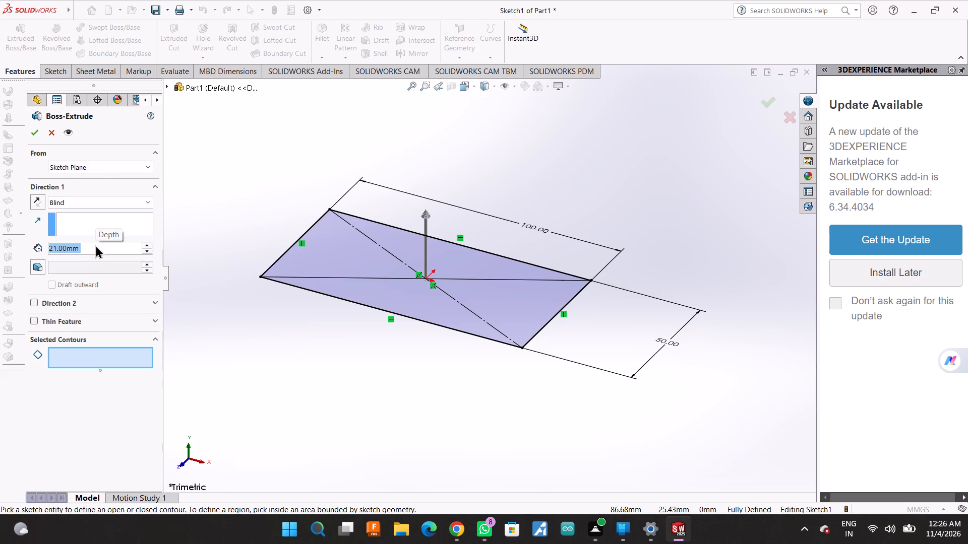
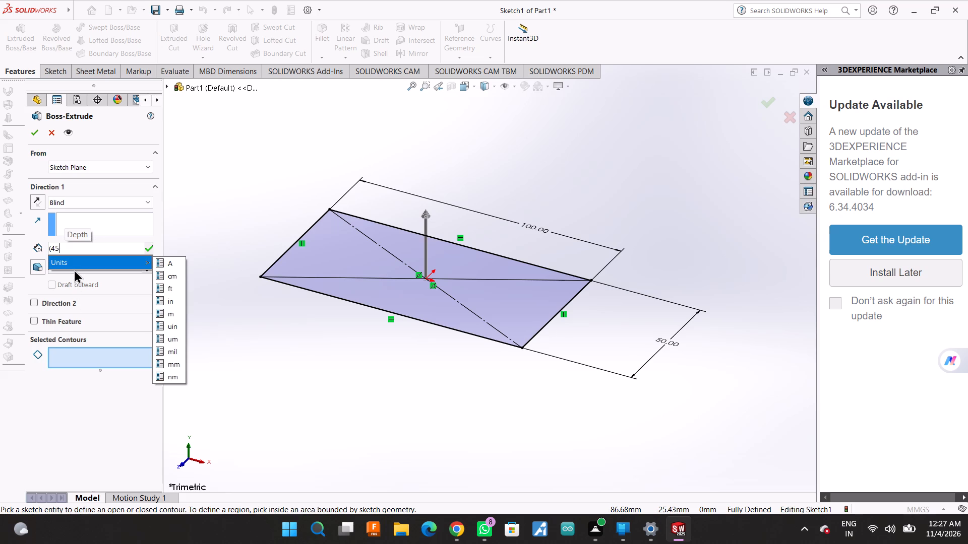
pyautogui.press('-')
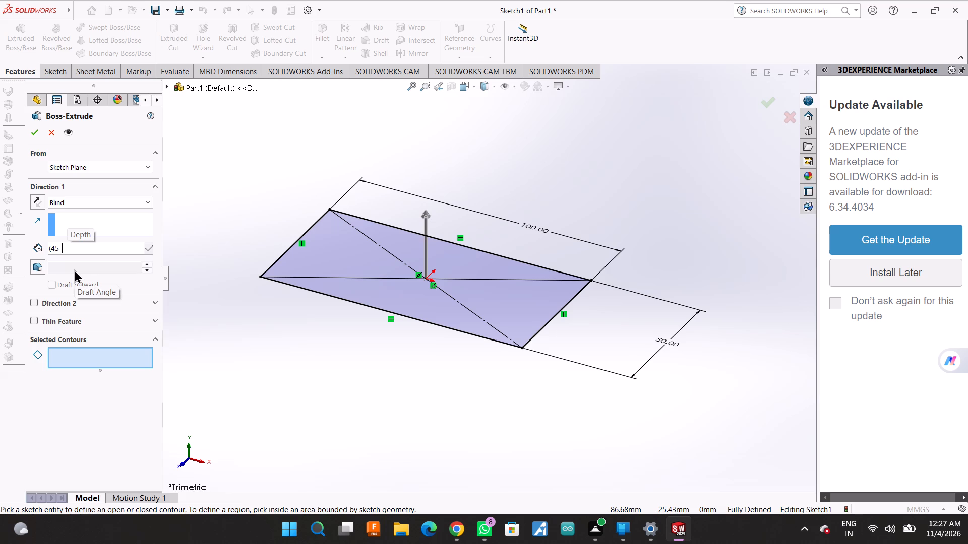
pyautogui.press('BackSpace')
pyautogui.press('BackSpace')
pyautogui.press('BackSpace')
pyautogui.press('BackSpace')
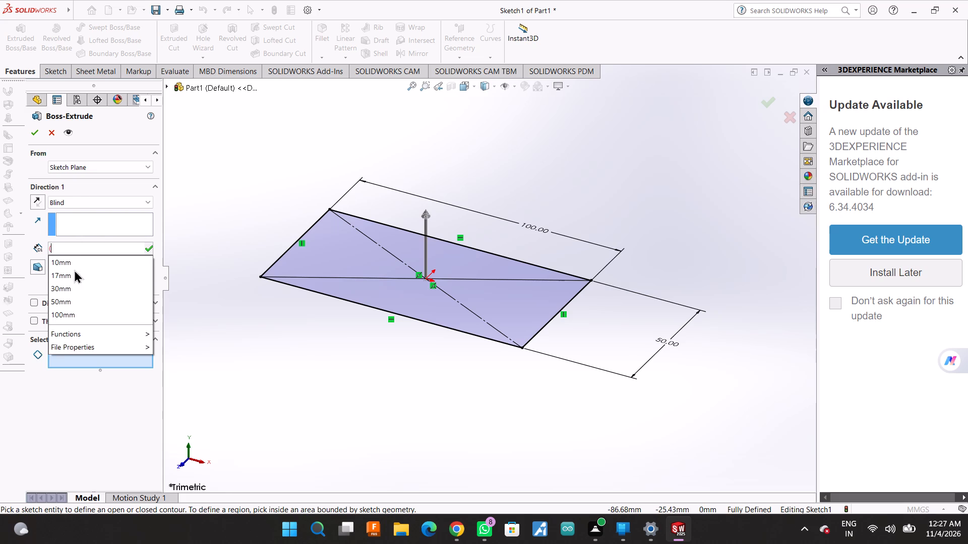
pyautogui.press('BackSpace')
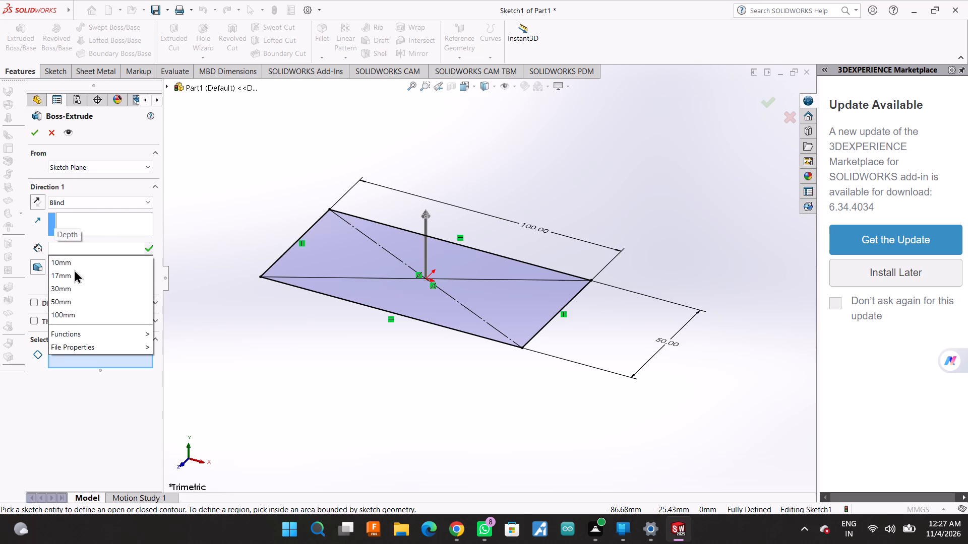
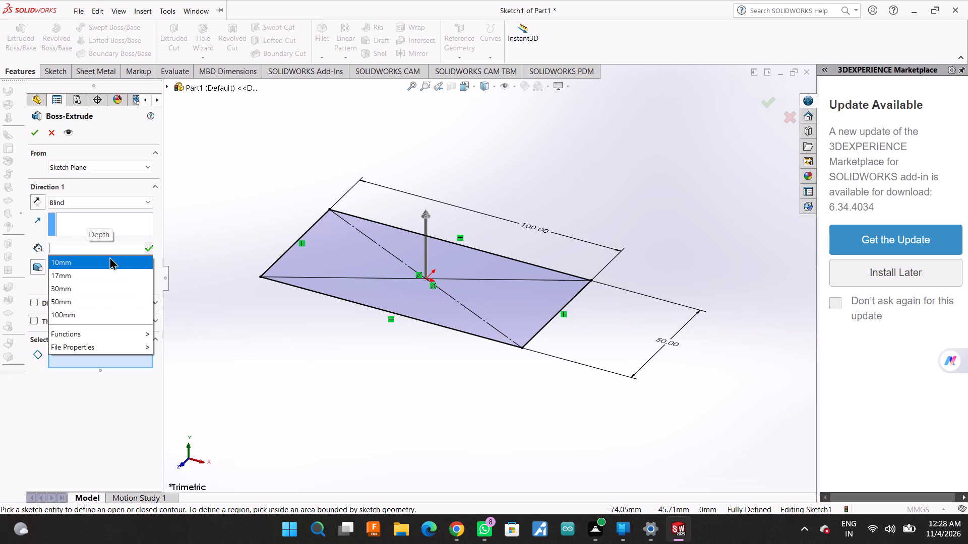
# Try to extrude the rectangle sketch to a blind depth of 21 mm, attempting to merge its open contours.
pyautogui.click(74, 246)
pyautogui.write('21')
pyautogui.press('Return')
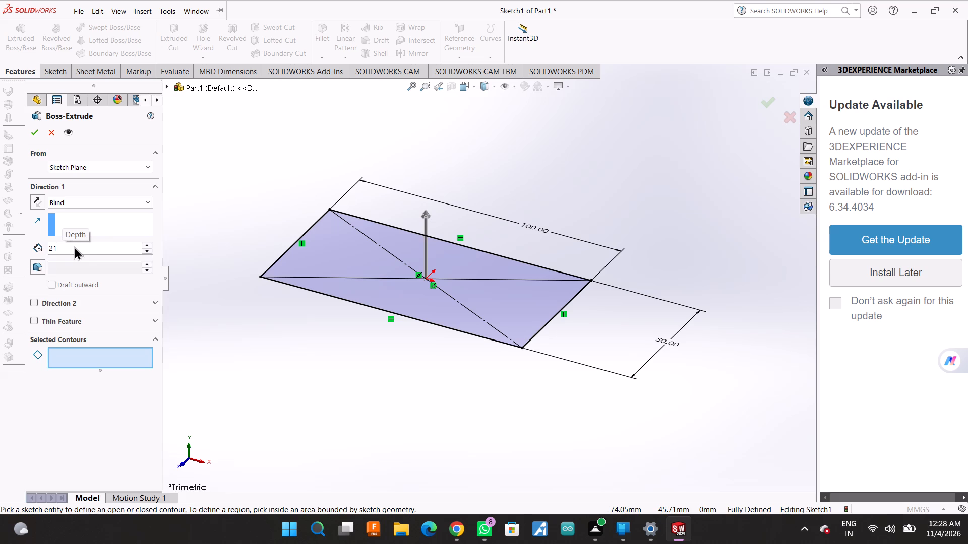
pyautogui.click(40, 127)
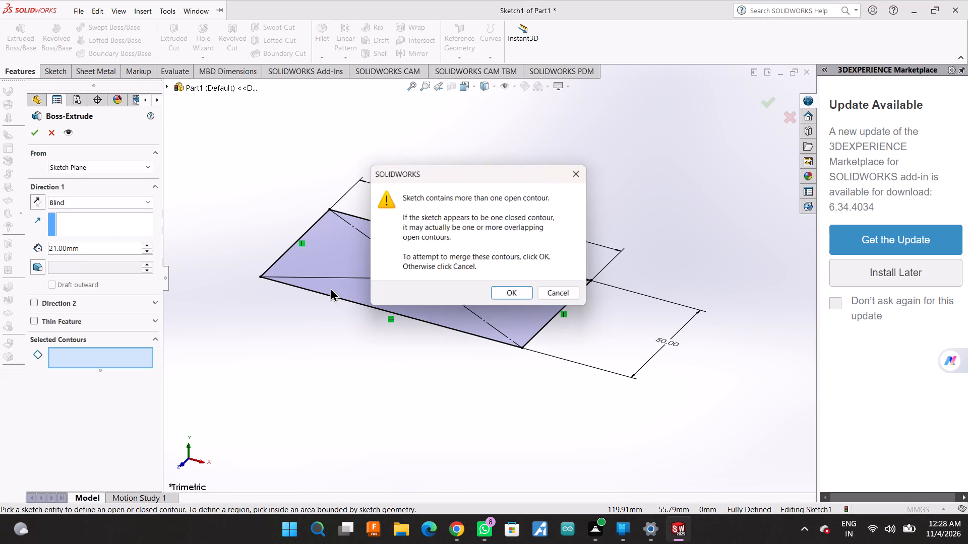
pyautogui.click(496, 293)
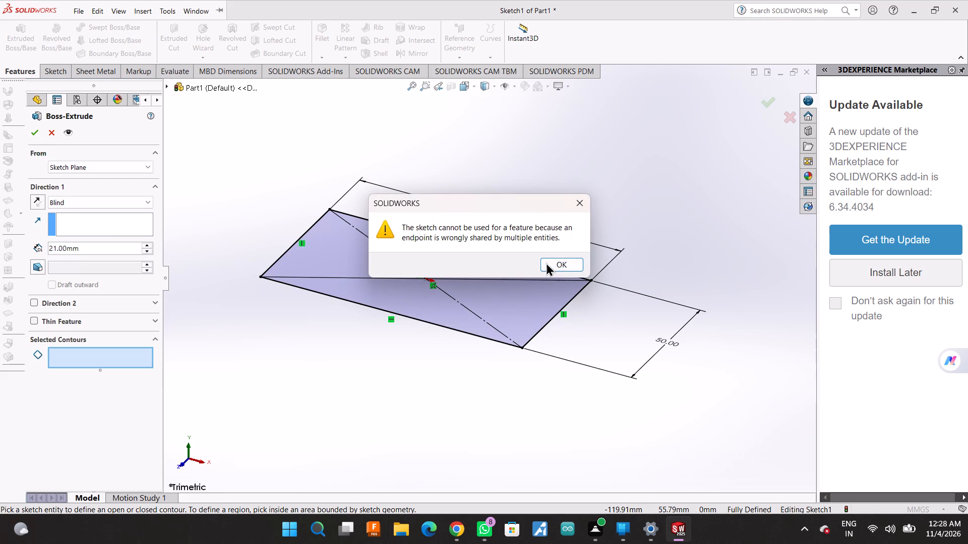
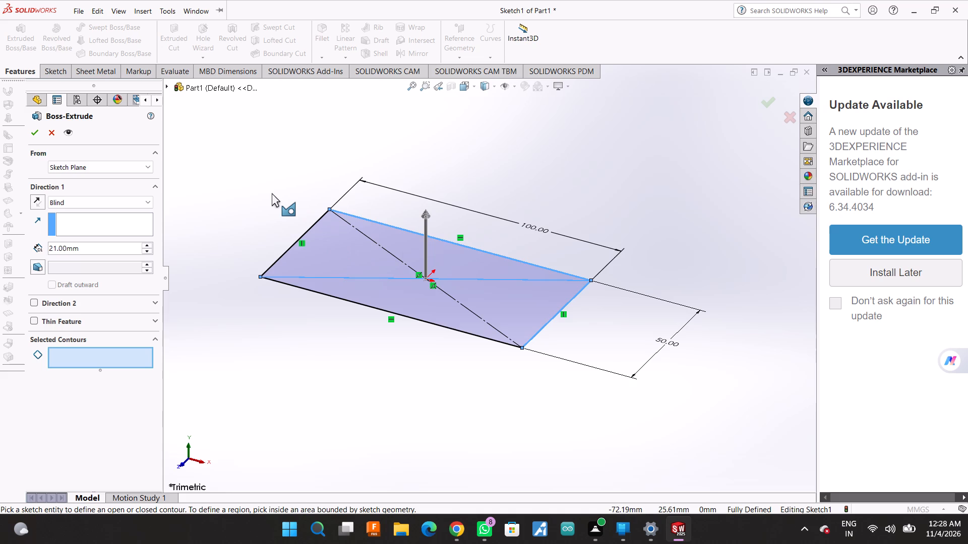
# Abandon the open-contour extrusion and convert the rectangle's solid diagonal line to construction geometry.
pyautogui.moveTo(272, 193); pyautogui.dragTo(295, 239, button='middle')
pyautogui.press('Escape')
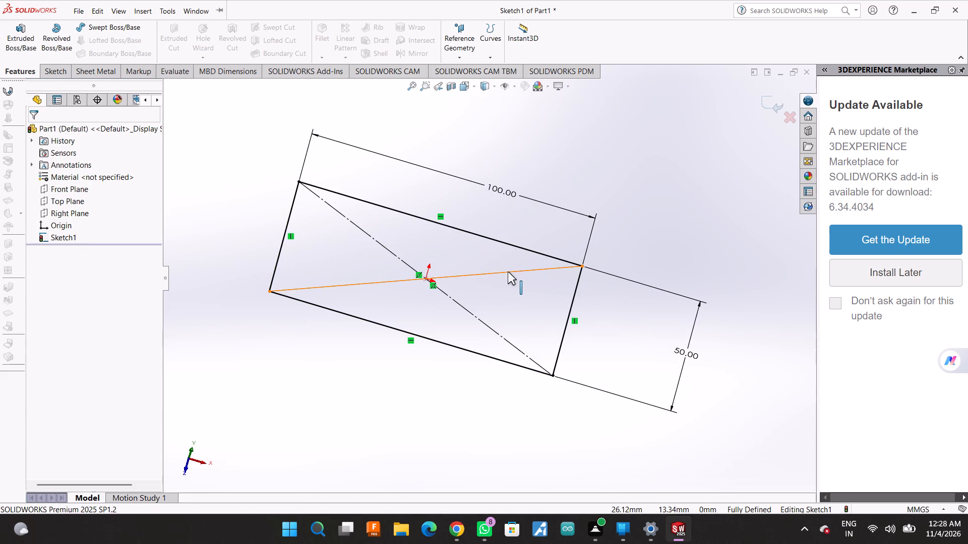
pyautogui.click(508, 271)
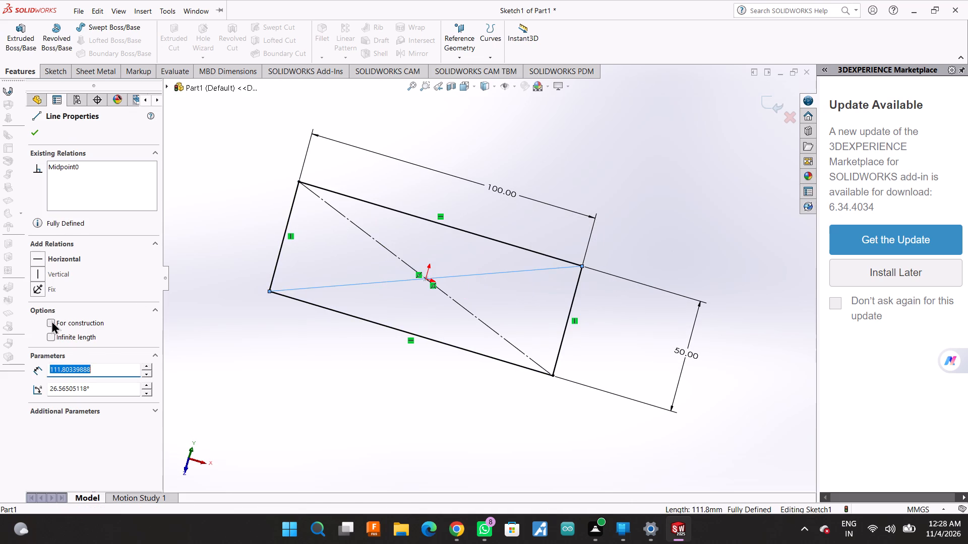
pyautogui.click(51, 320)
pyautogui.click(39, 134)
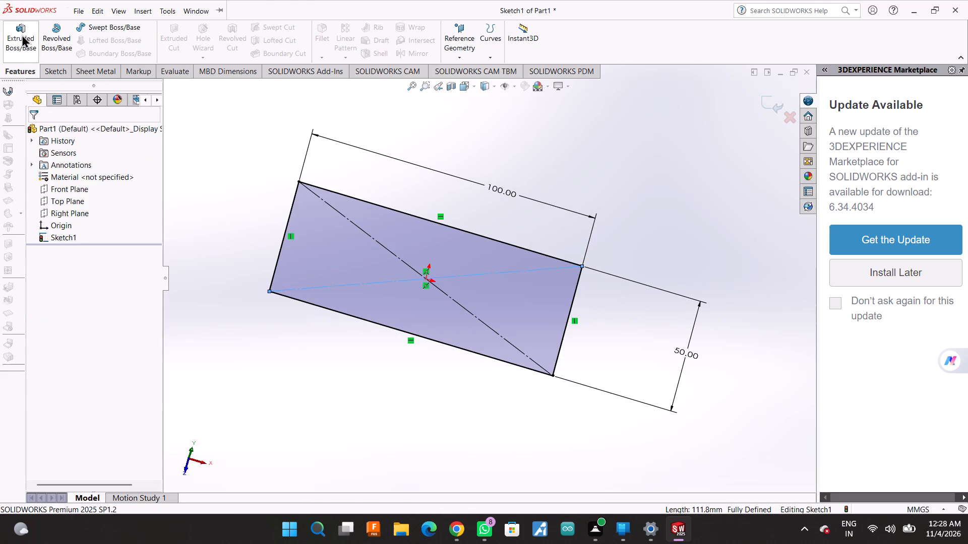
# Extrude the 100 by 50 mm rectangle sketch to a blind depth of 21 mm.
pyautogui.click(22, 34)
pyautogui.moveTo(330, 356); pyautogui.dragTo(322, 330, button='middle')
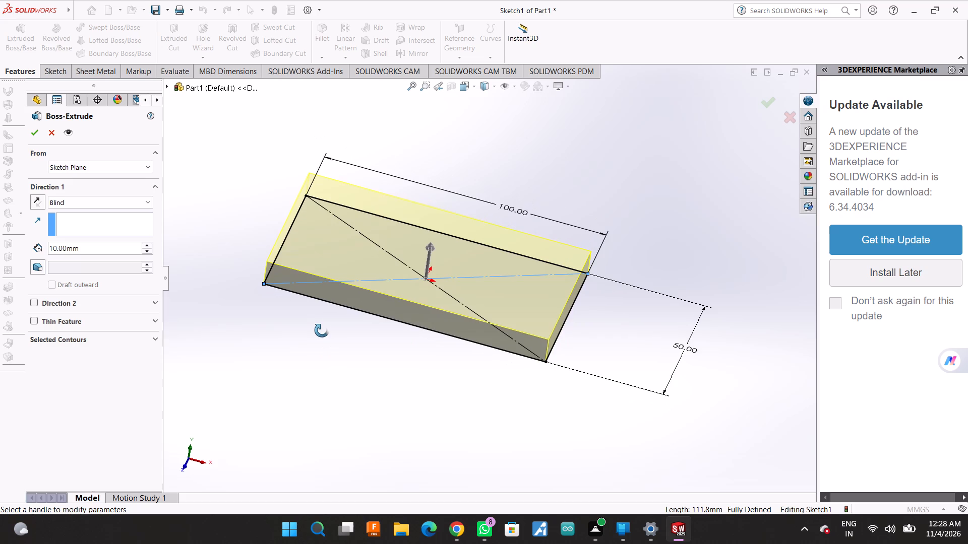
pyautogui.moveTo(322, 330); pyautogui.dragTo(321, 322, button='middle')
pyautogui.doubleClick(92, 244)
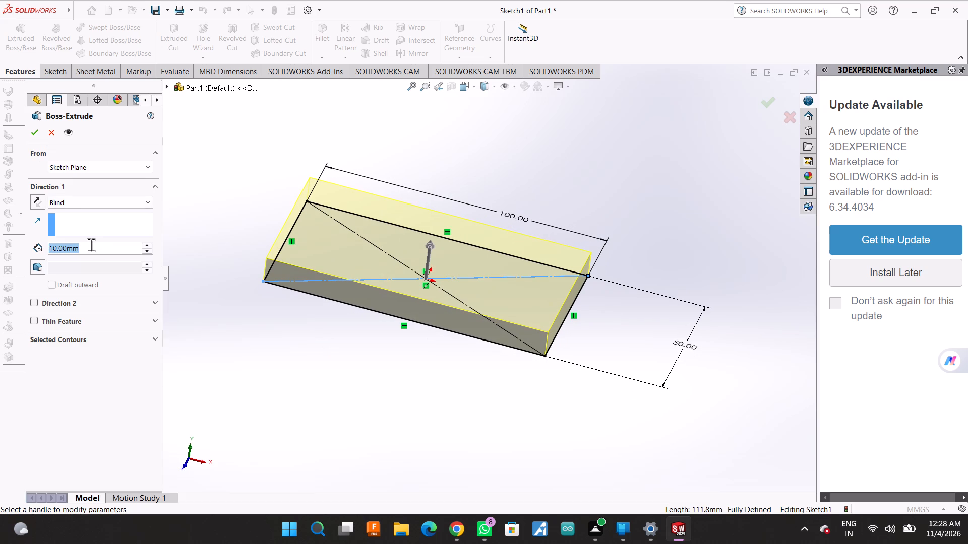
pyautogui.write('21')
pyautogui.press('Return')
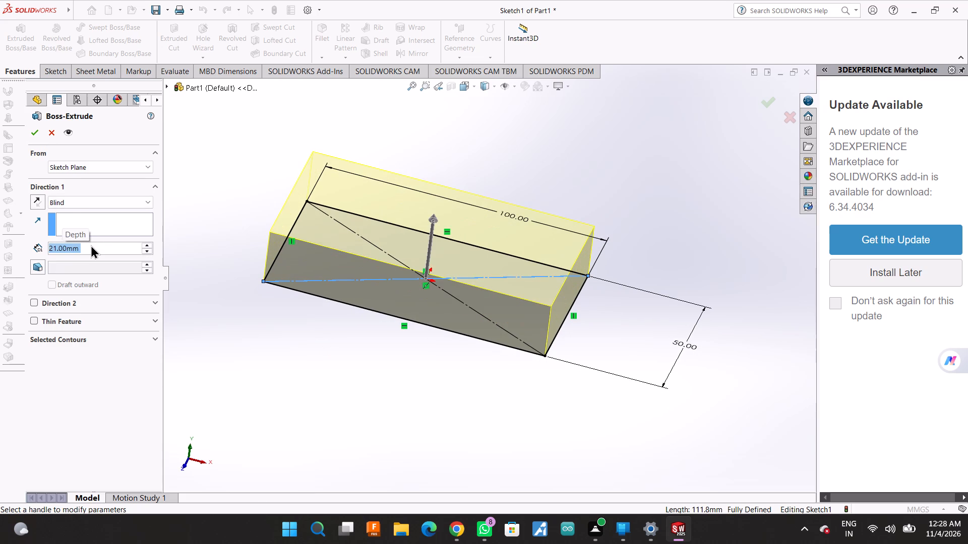
pyautogui.click(40, 129)
# Open a new sketch on the block's 50 by 21 mm end face on the negative X side and start the Line tool.
pyautogui.moveTo(558, 401); pyautogui.dragTo(633, 383, button='middle')
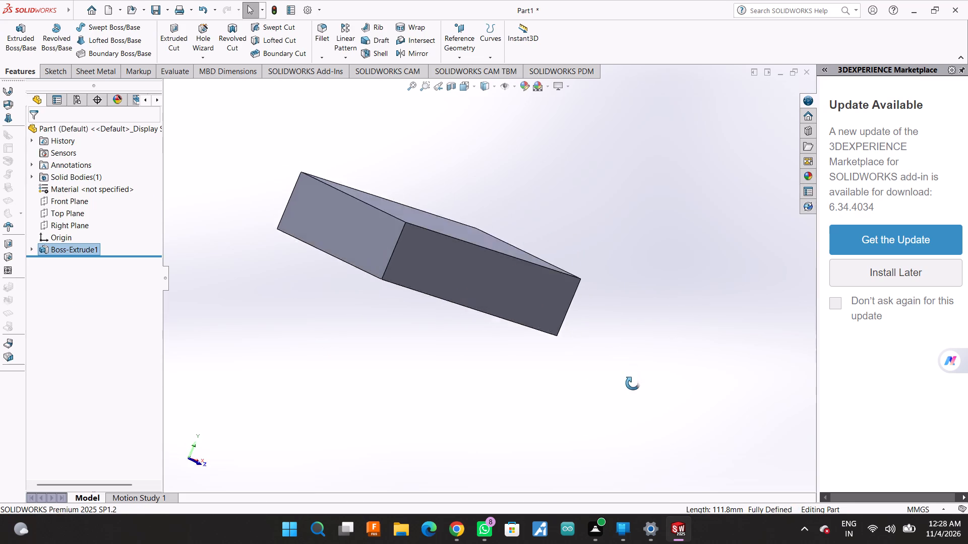
pyautogui.moveTo(633, 383); pyautogui.dragTo(559, 409, button='middle')
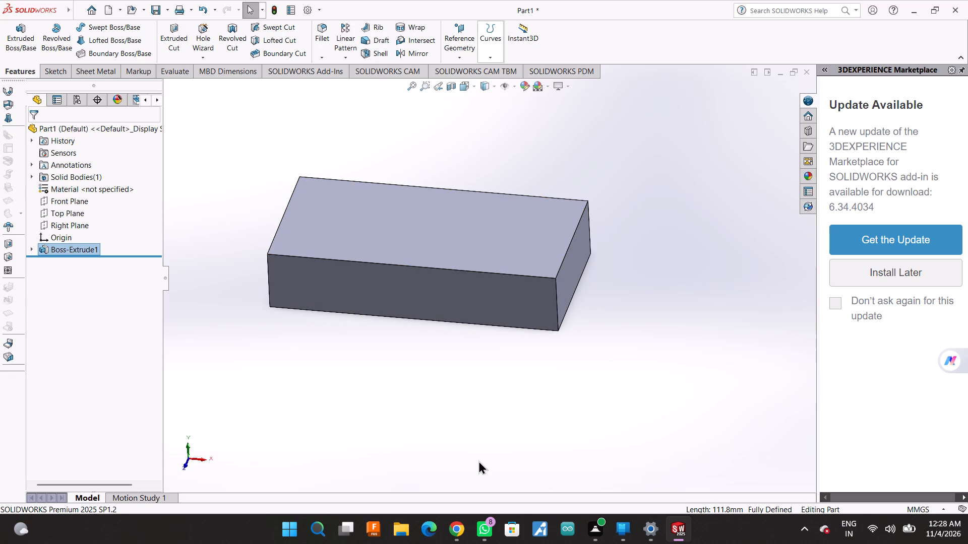
pyautogui.moveTo(432, 382); pyautogui.dragTo(485, 383, button='middle')
pyautogui.click(295, 242)
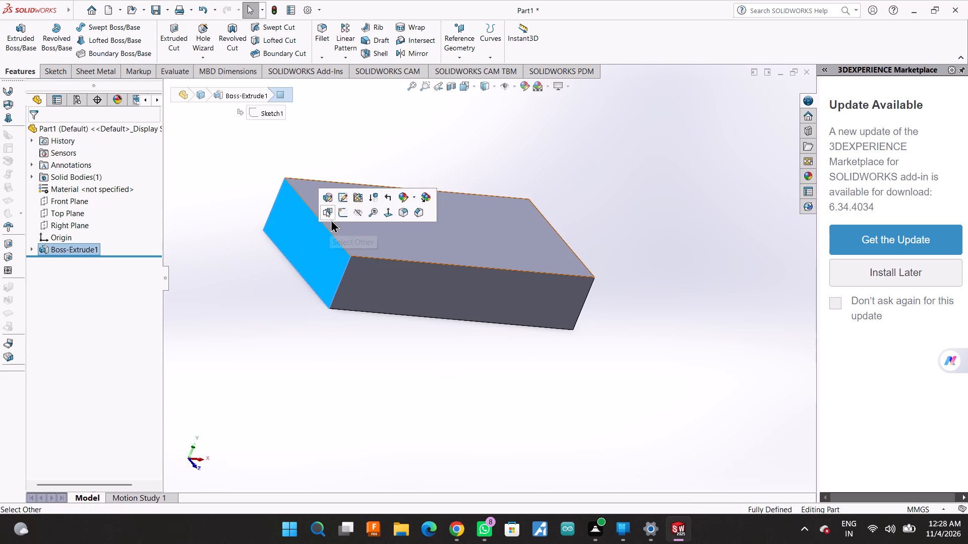
pyautogui.click(341, 217)
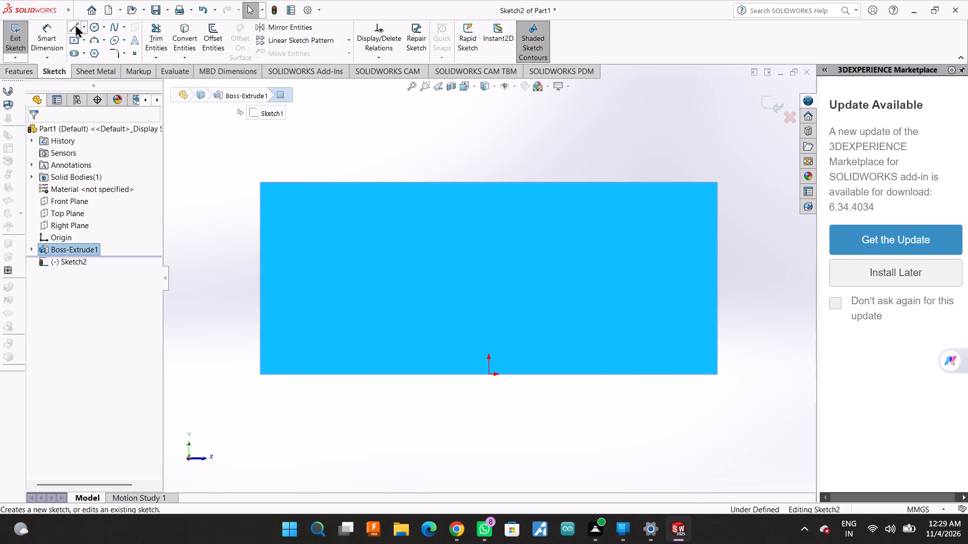
pyautogui.click(75, 24)
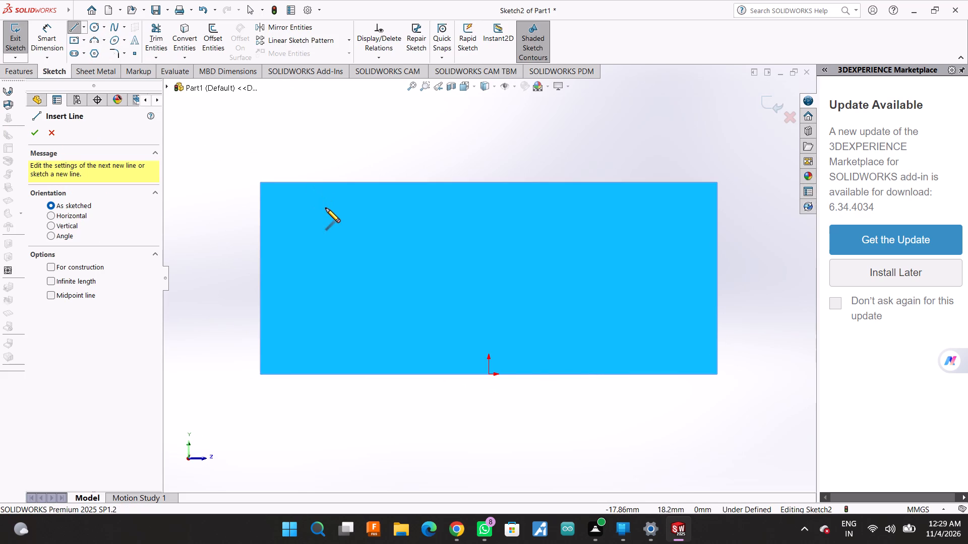
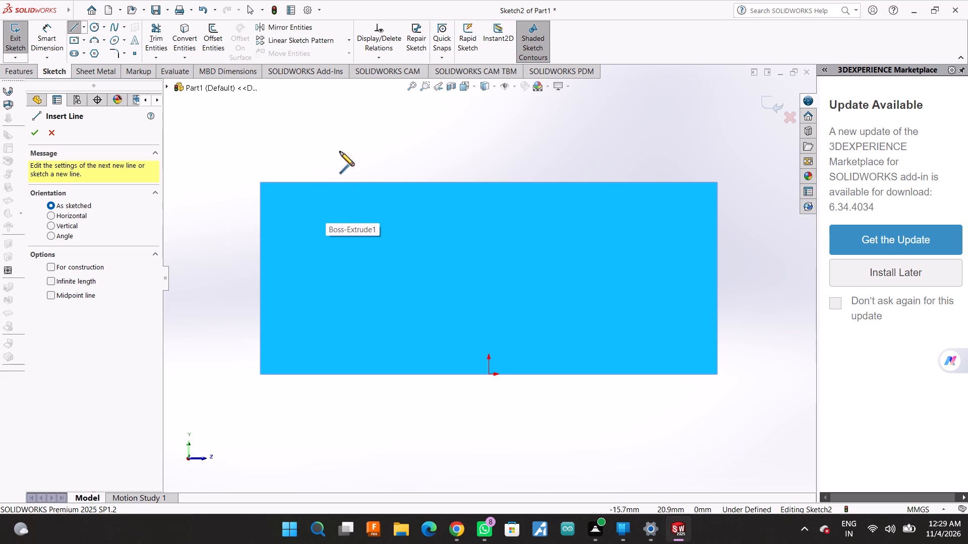
# Sketch a closed rectangle about 25.4 by 6.1 mm with lines, its upper side lying on the end face's top edge.
pyautogui.click(382, 183)
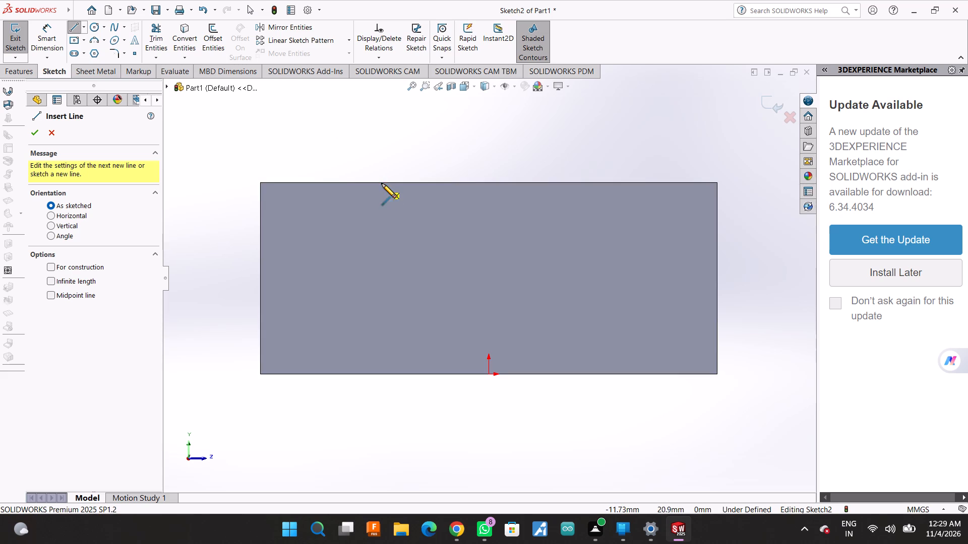
pyautogui.click(384, 238)
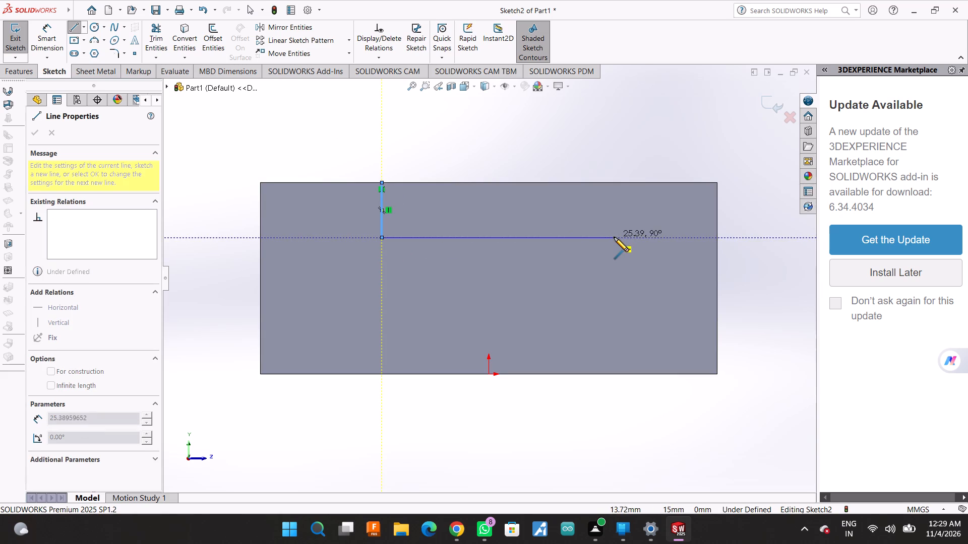
pyautogui.click(614, 237)
pyautogui.click(616, 182)
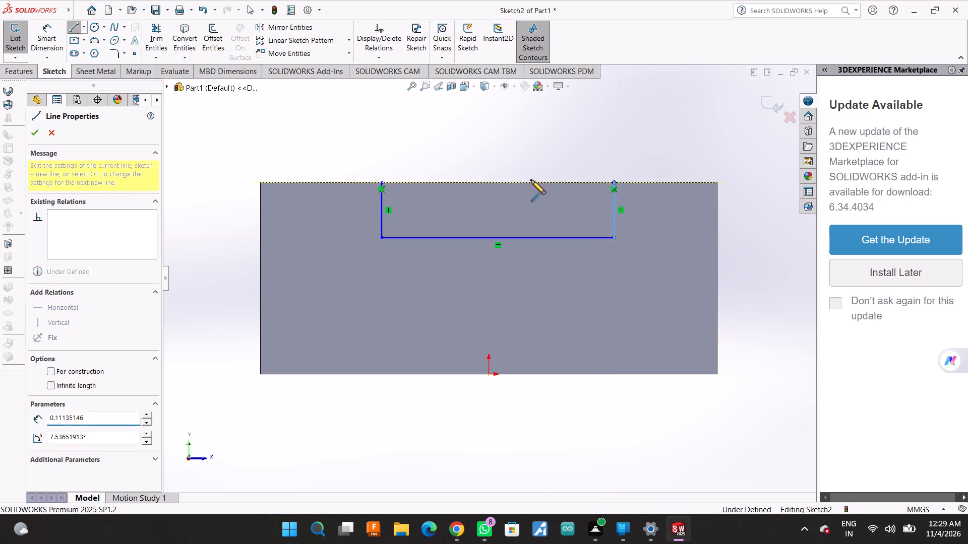
pyautogui.click(382, 181)
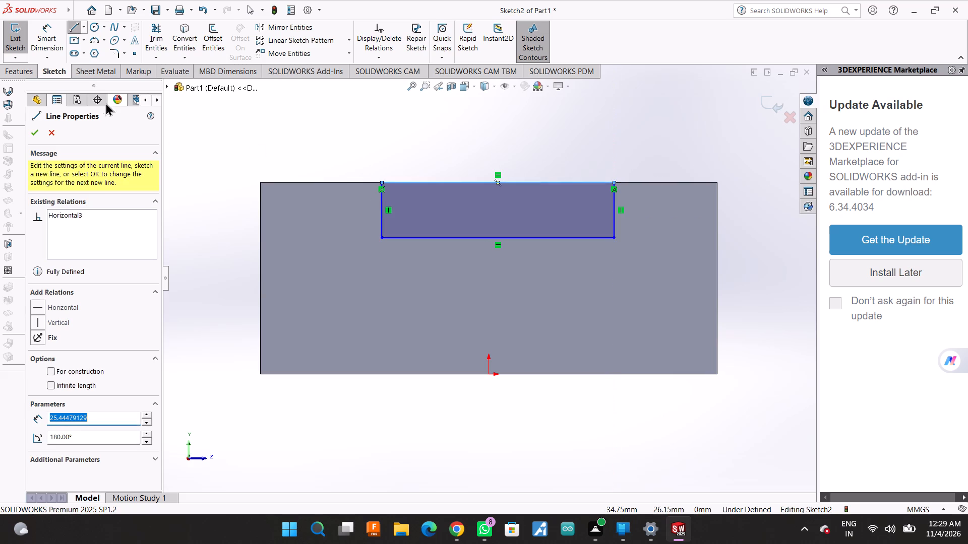
# Dimension the rectangle's positive-Z vertical side 5 mm from the face's adjacent vertical edge.
pyautogui.click(65, 30)
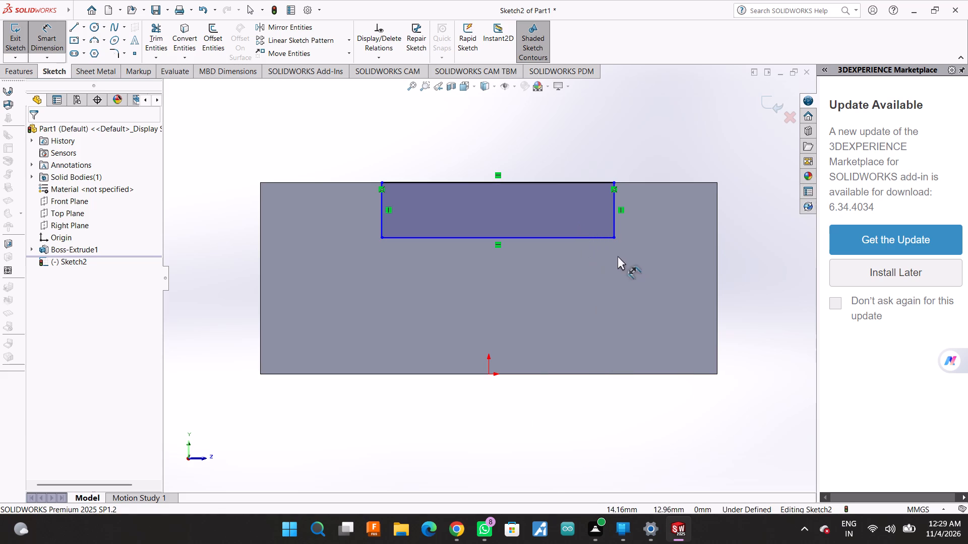
pyautogui.click(615, 214)
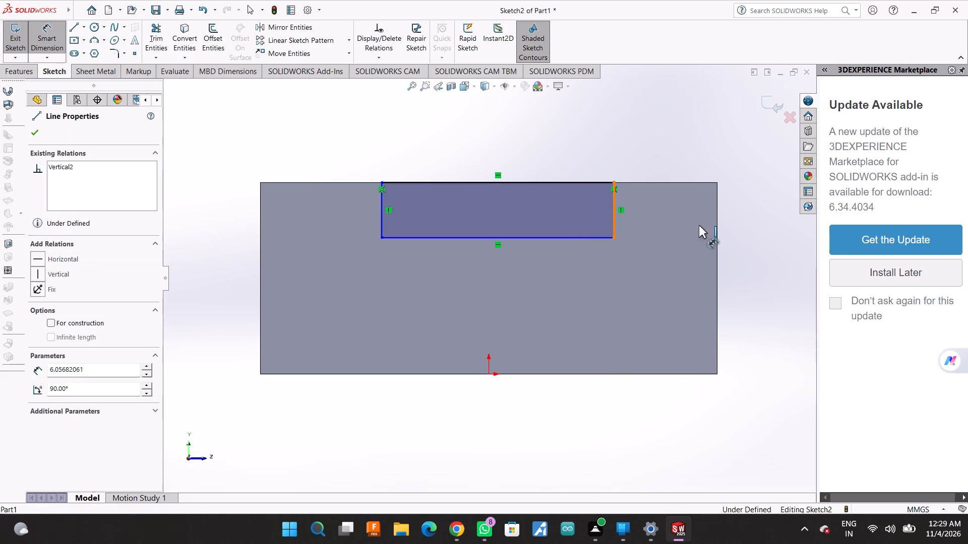
pyautogui.click(716, 219)
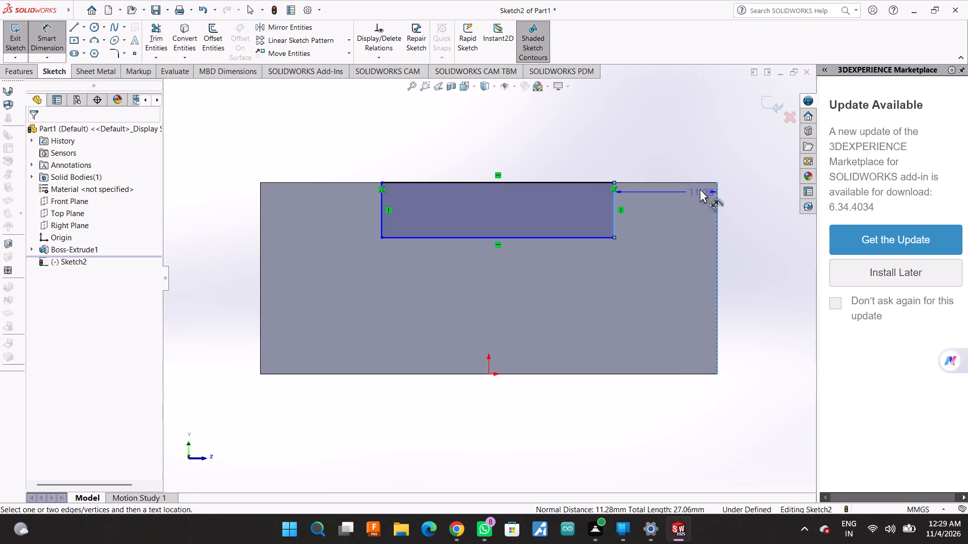
pyautogui.click(658, 143)
pyautogui.press('5')
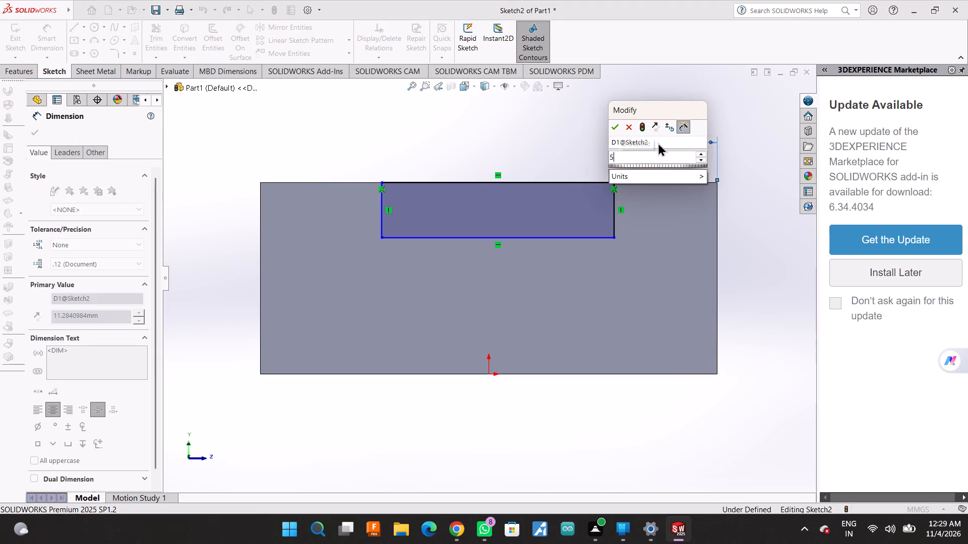
pyautogui.press('Return')
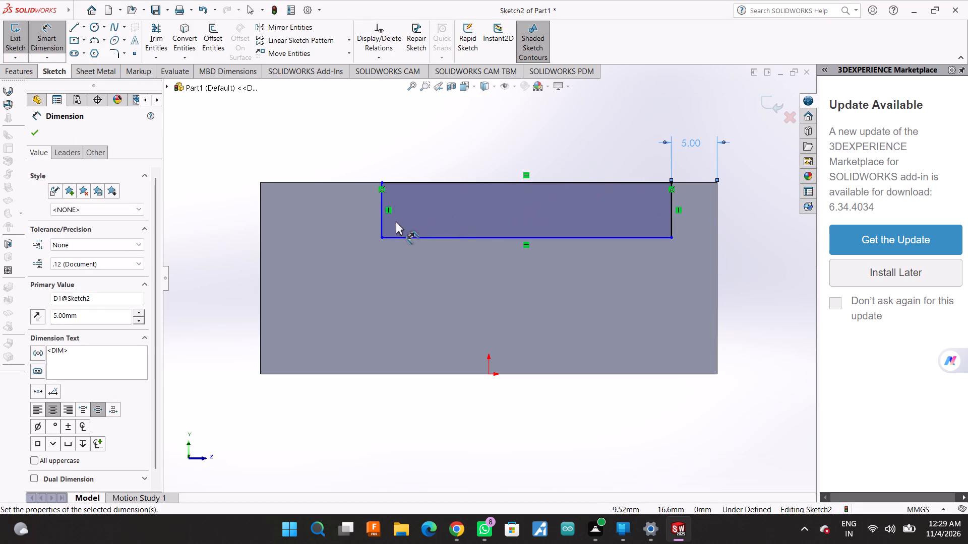
# Dimension the distance between the rectangle's negative-Z vertical side and the face's adjacent vertical edge.
pyautogui.click(381, 222)
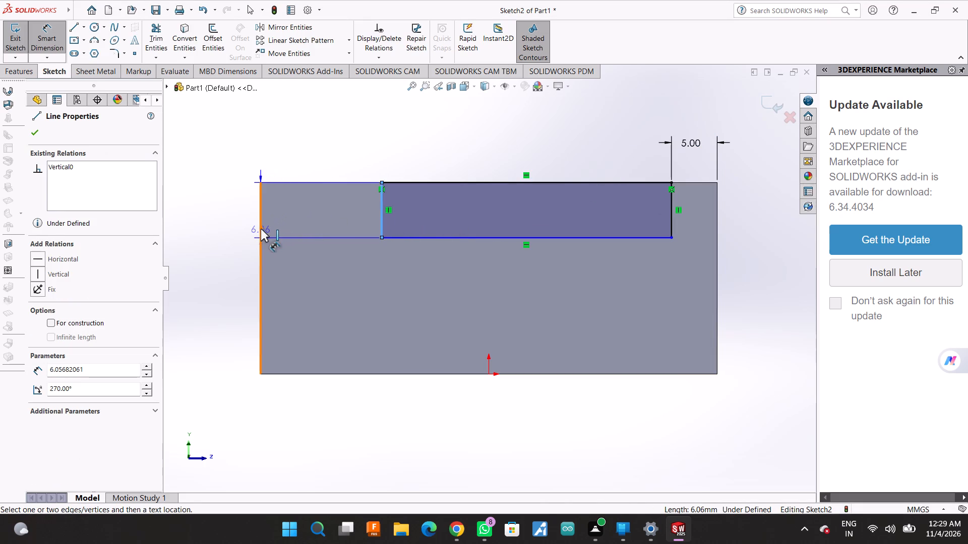
pyautogui.click(261, 229)
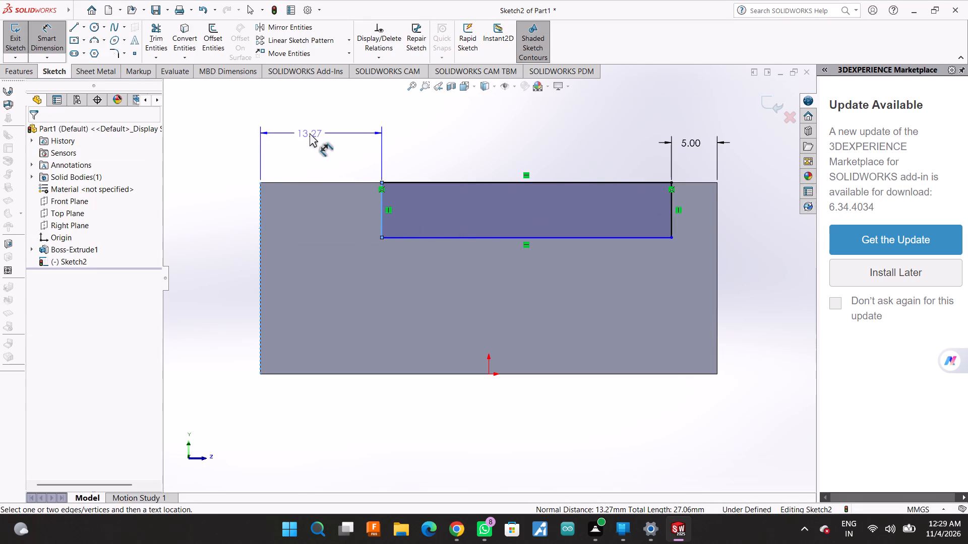
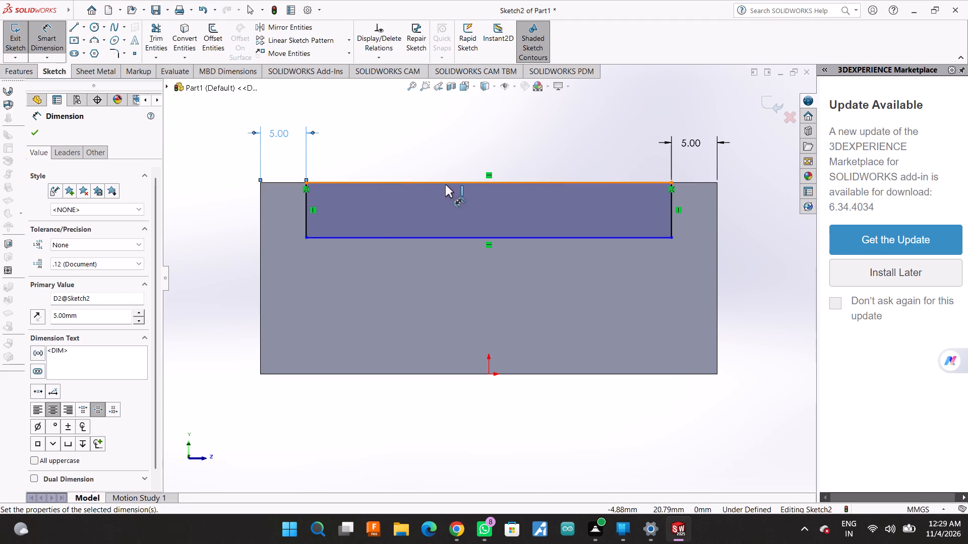
# Dimension the rectangle's height between its lower side and its upper side on the face's top edge.
pyautogui.click(329, 238)
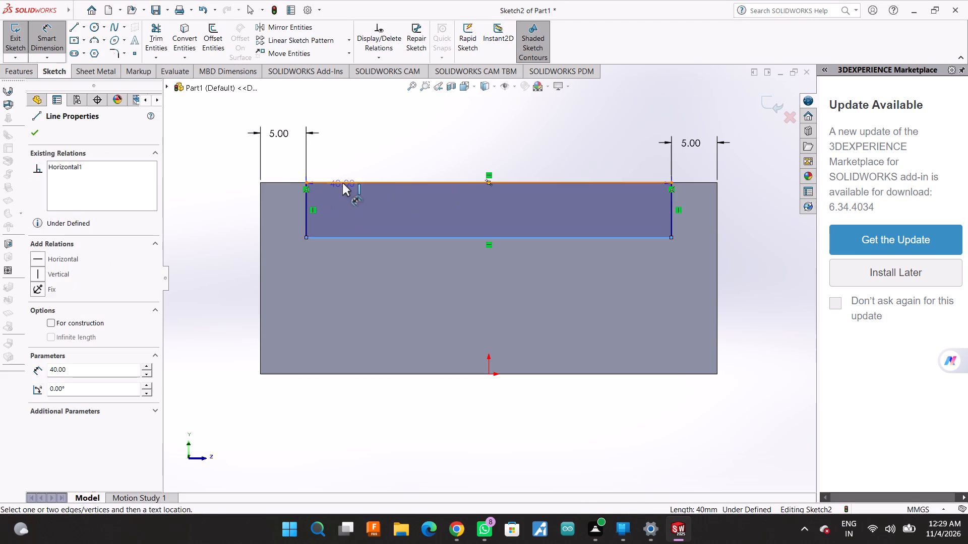
pyautogui.click(342, 183)
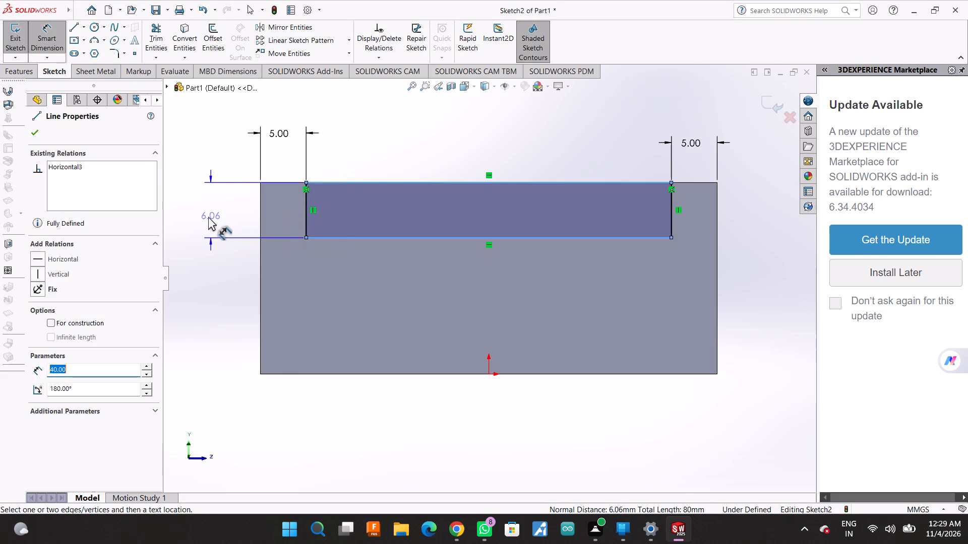
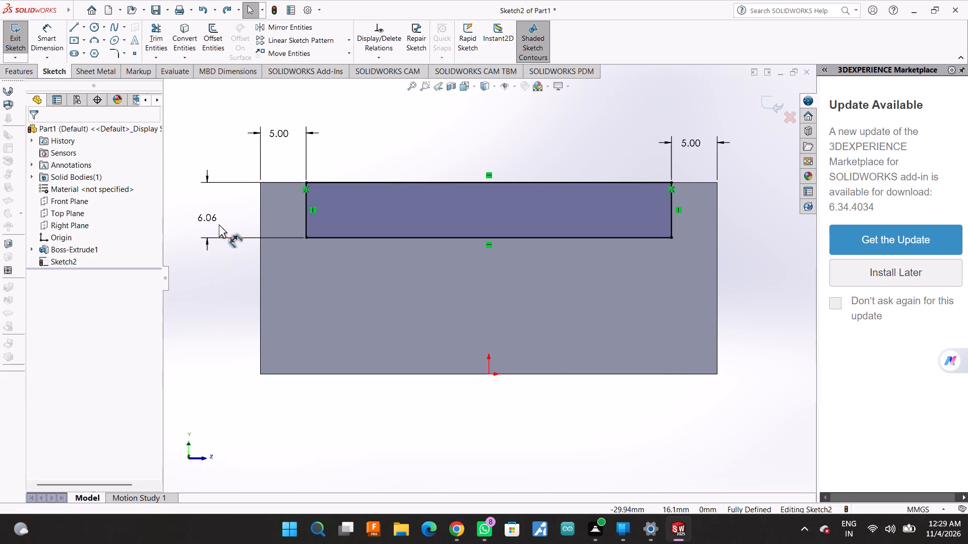
# Delete the height dimension of the rectangle at the face's top edge.
pyautogui.rightClick(219, 224)
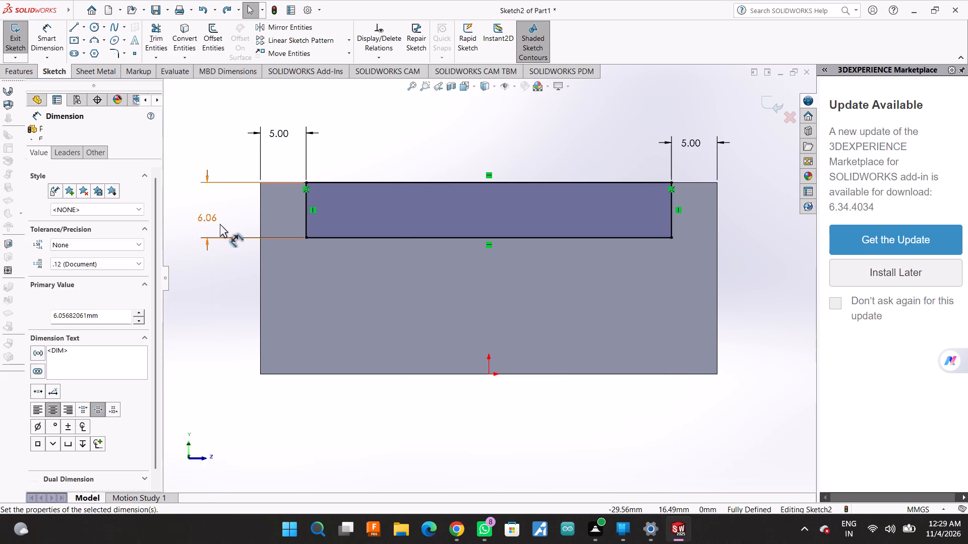
pyautogui.click(253, 345)
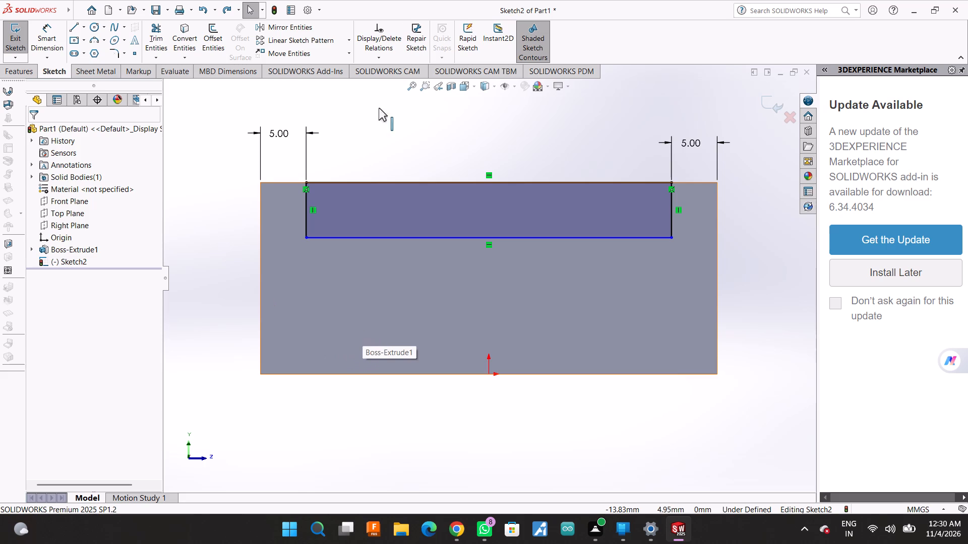
# Dimension the rectangle's height from its left vertical side, placing the dimension left of the block's face.
pyautogui.click(44, 20)
pyautogui.click(51, 33)
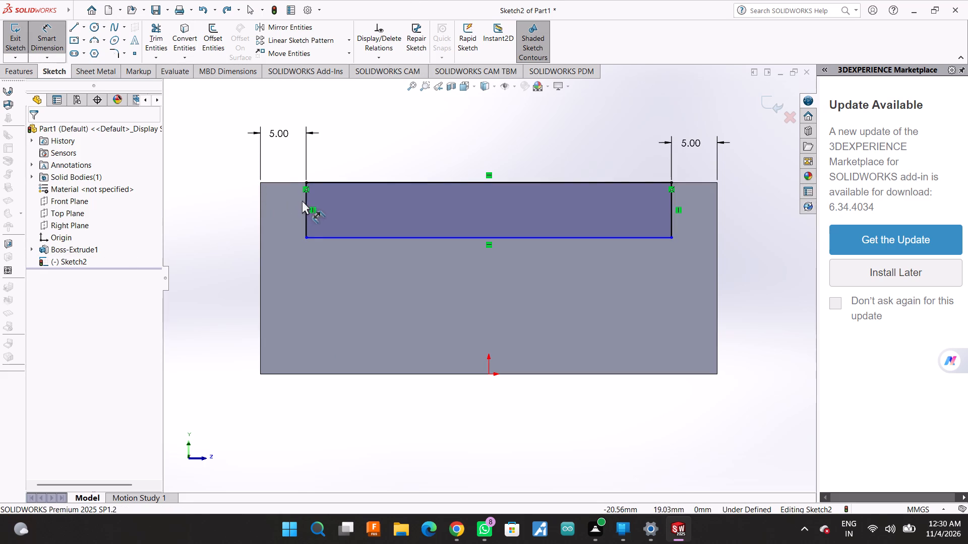
pyautogui.click(306, 203)
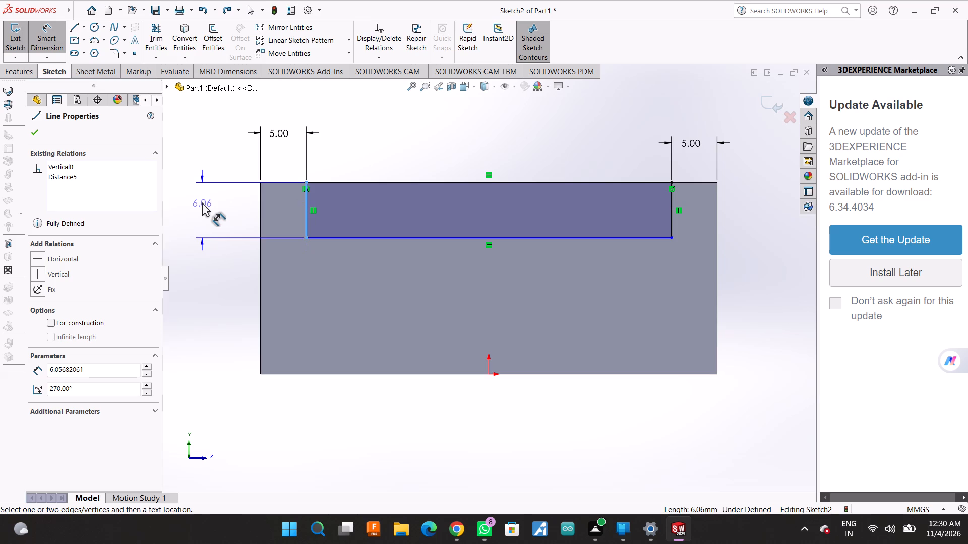
pyautogui.click(209, 206)
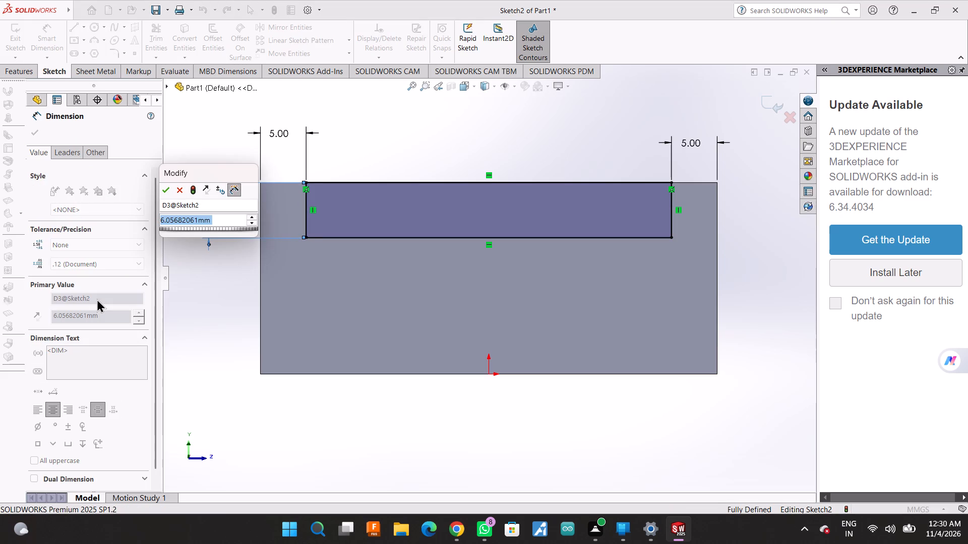
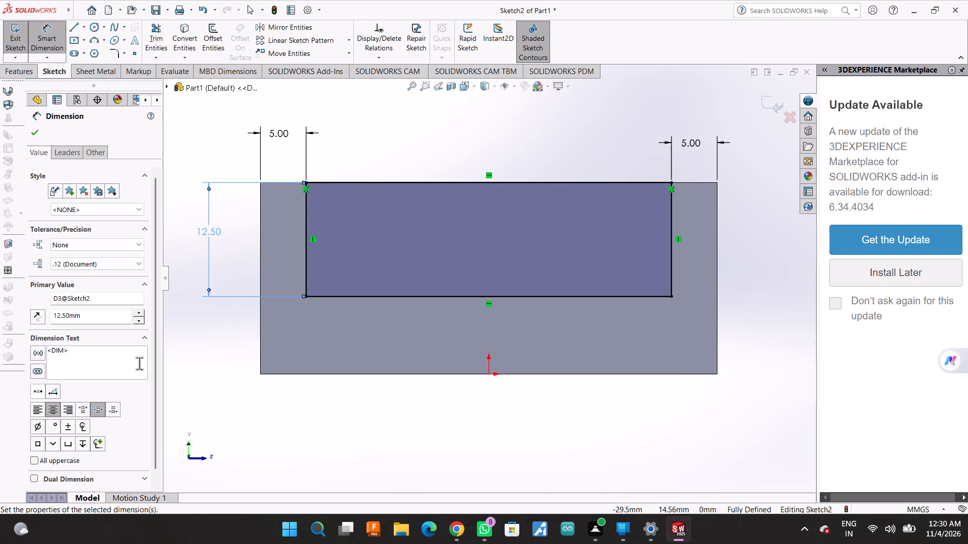
# Undo the last height change of the rectangle at the end face's top edge.
pyautogui.hotkey('ctrl', 'z')
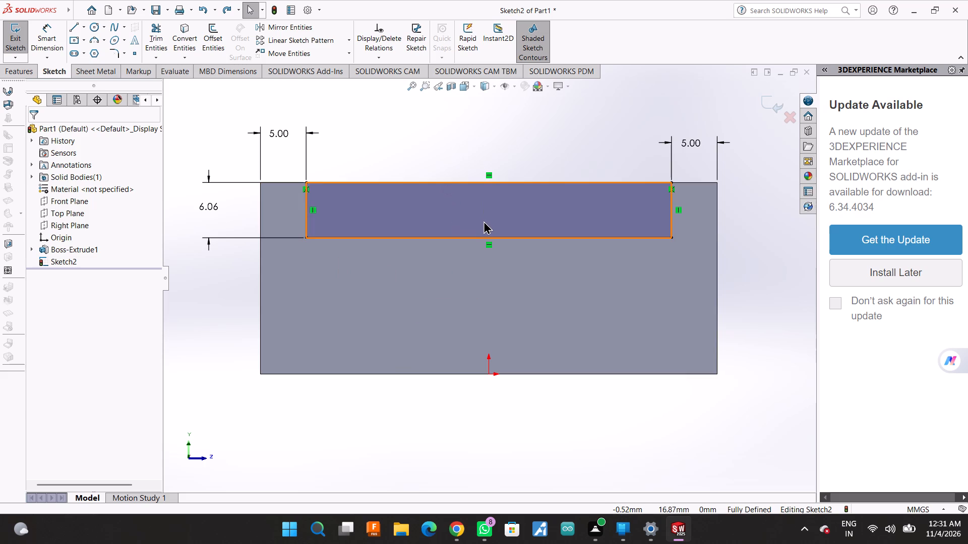
# Extrude the rectangle outward from the block's end face as a merged 40 mm blind boss.
pyautogui.scroll(2, 493, 247)
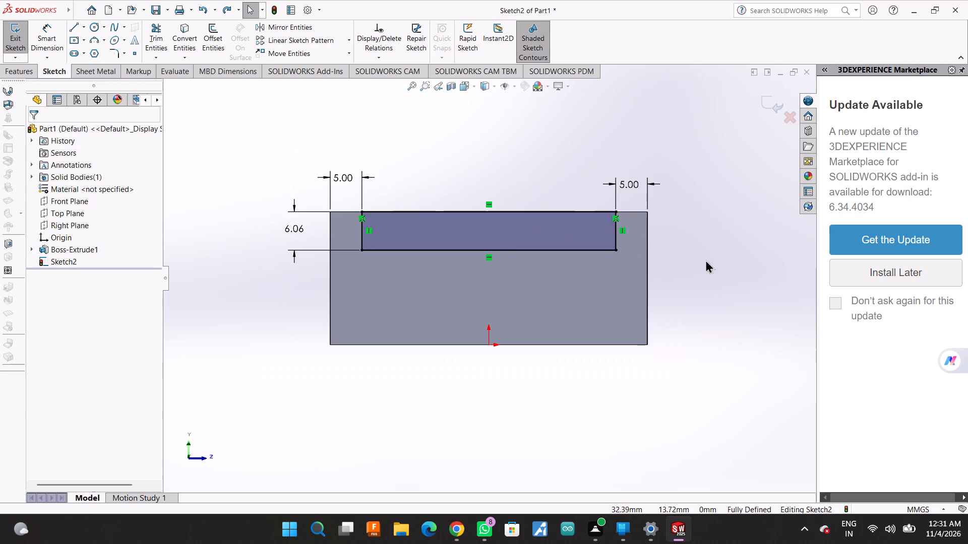
pyautogui.moveTo(711, 262); pyautogui.dragTo(718, 304, button='middle')
pyautogui.middleClick(717, 260)
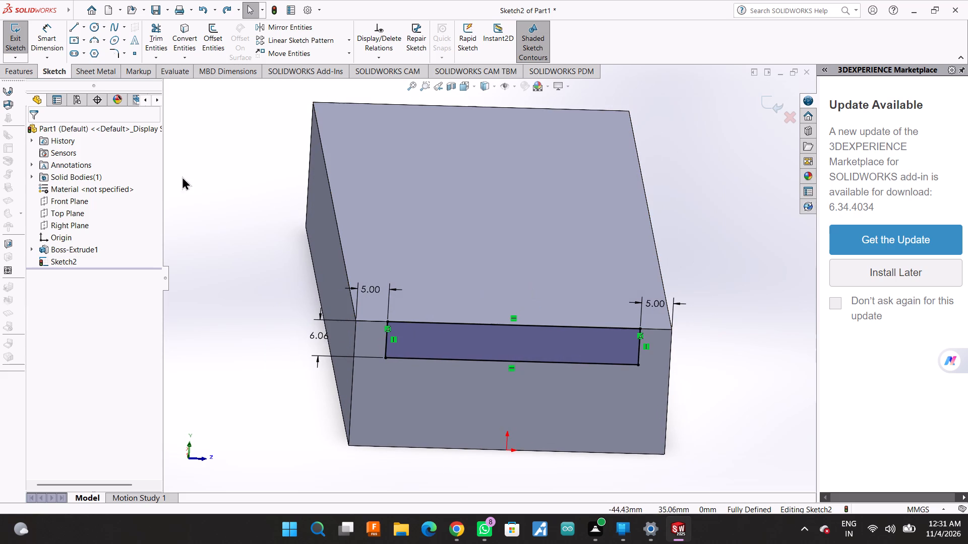
pyautogui.click(26, 72)
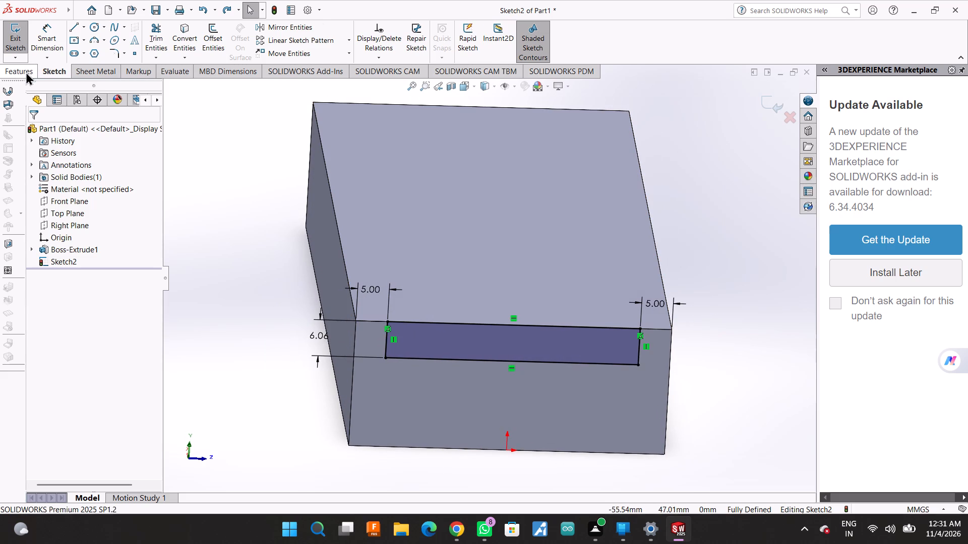
pyautogui.click(24, 23)
pyautogui.scroll(1, 622, 255)
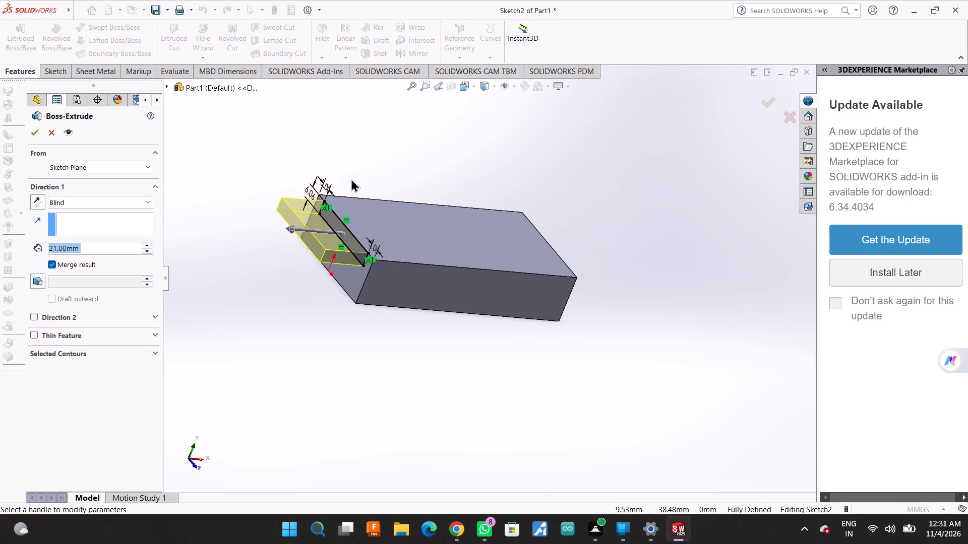
pyautogui.scroll(-2, 351, 178)
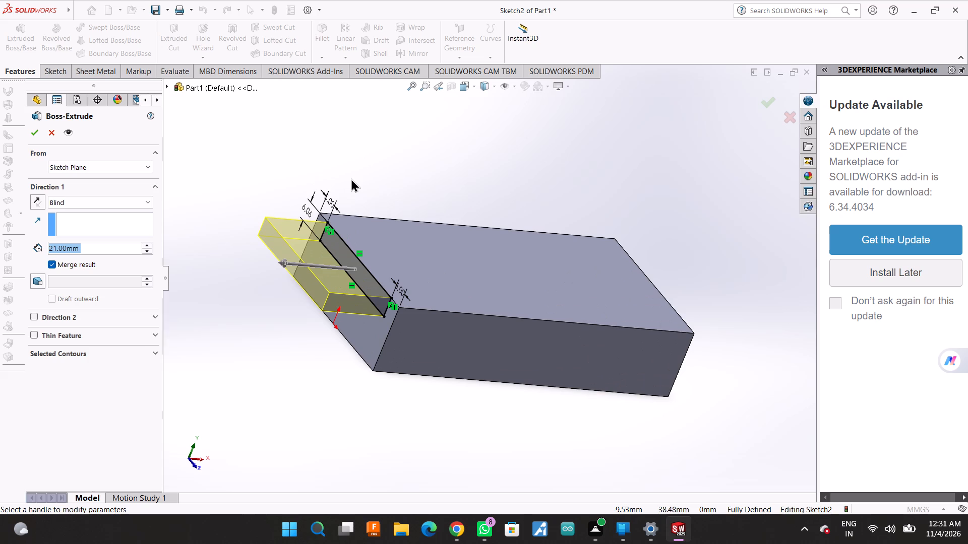
pyautogui.write('40')
pyautogui.press('Return')
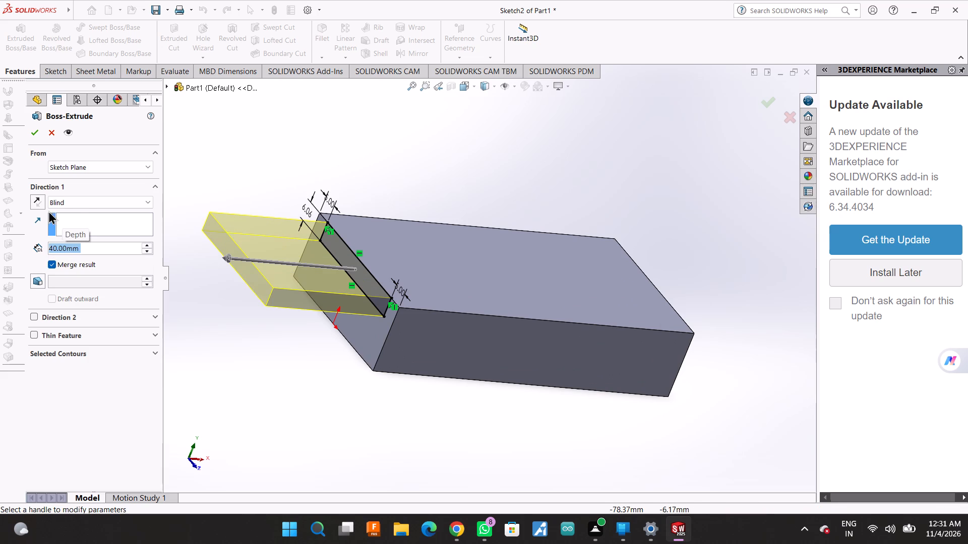
pyautogui.click(28, 132)
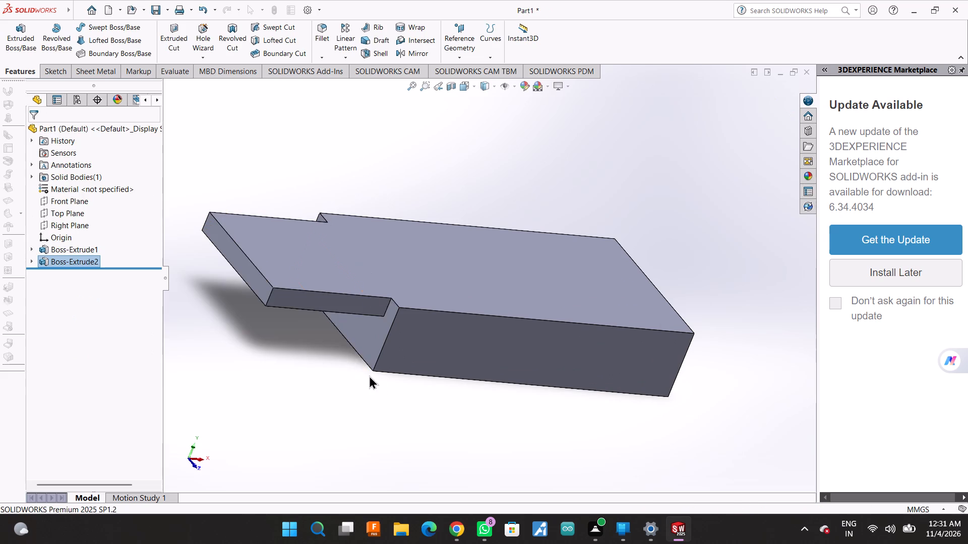
# On the new boss's end face, sketch two concentric circles, radii about 7.6 and 4.6 mm, centred on its top edge's midpoint.
pyautogui.moveTo(369, 375); pyautogui.dragTo(313, 357, button='middle')
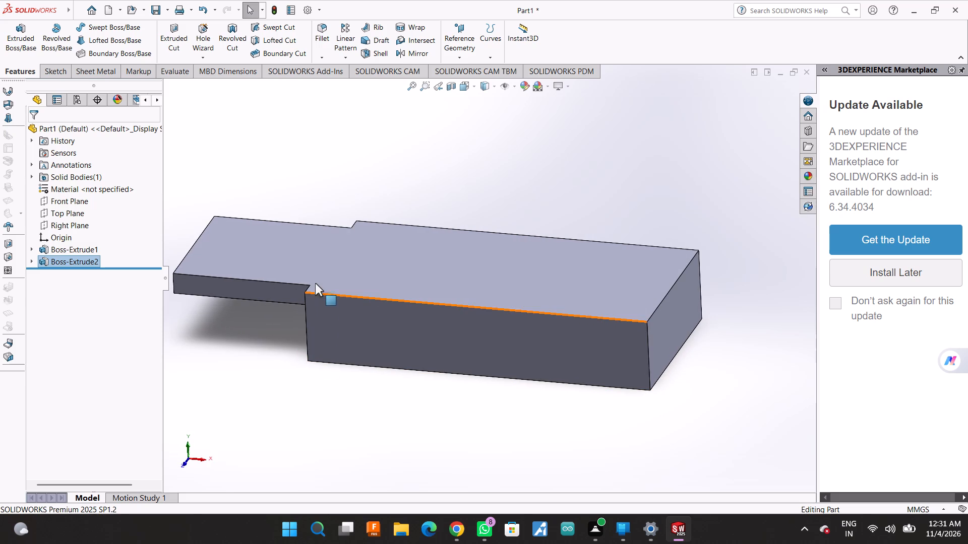
pyautogui.click(318, 266)
pyautogui.click(364, 414)
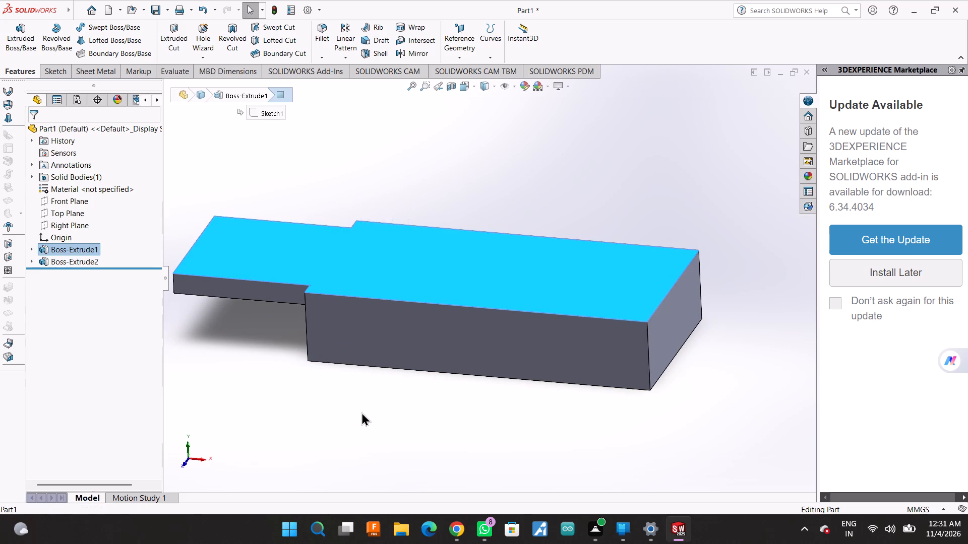
pyautogui.moveTo(361, 412); pyautogui.dragTo(446, 419, button='middle')
pyautogui.click(337, 282)
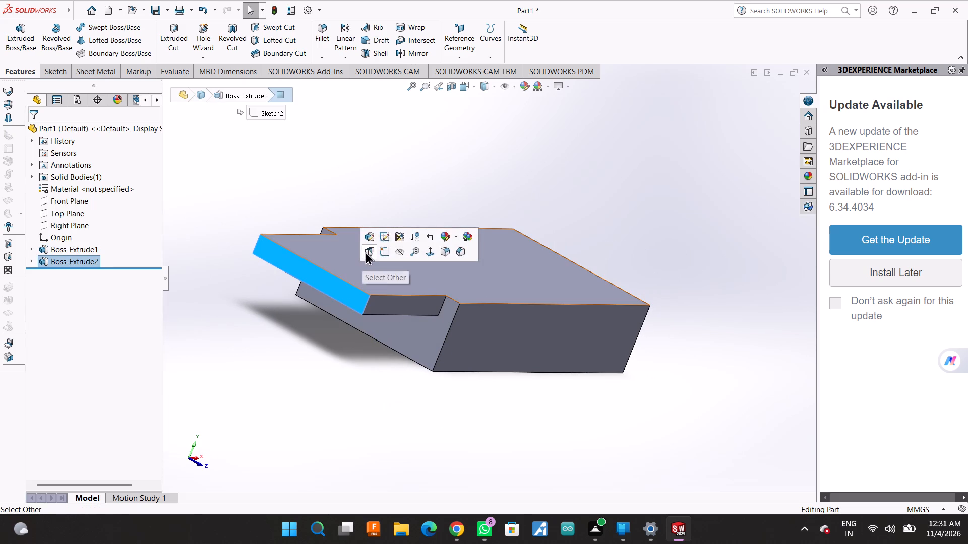
pyautogui.click(385, 250)
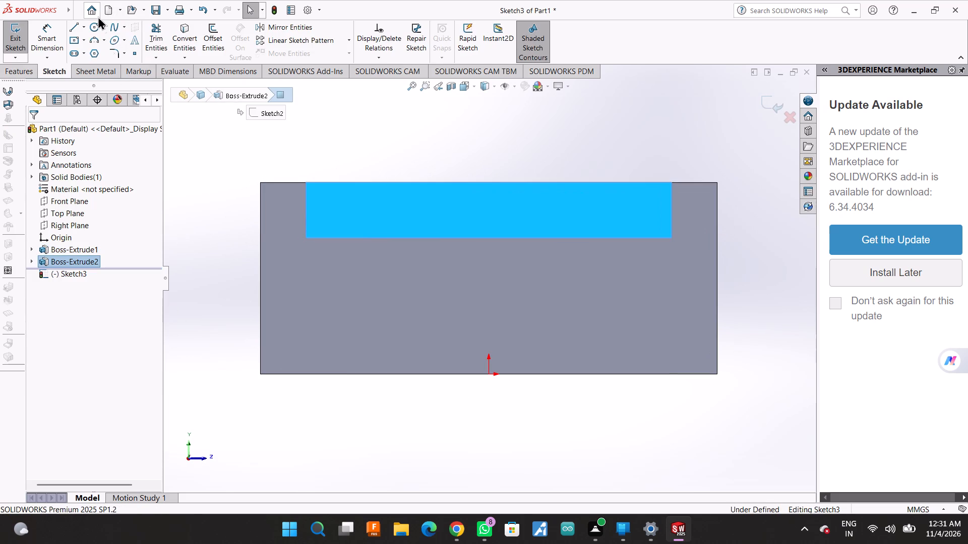
pyautogui.click(96, 24)
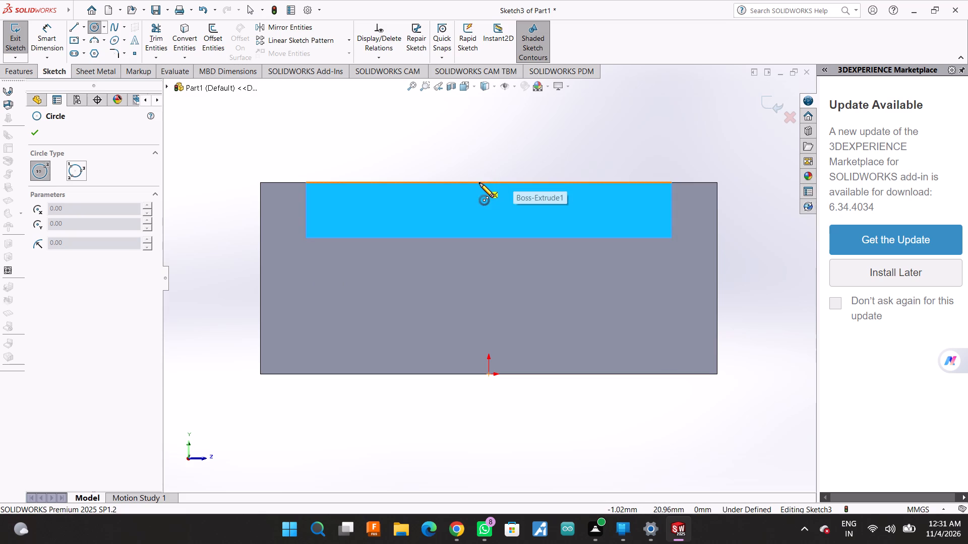
pyautogui.click(491, 180)
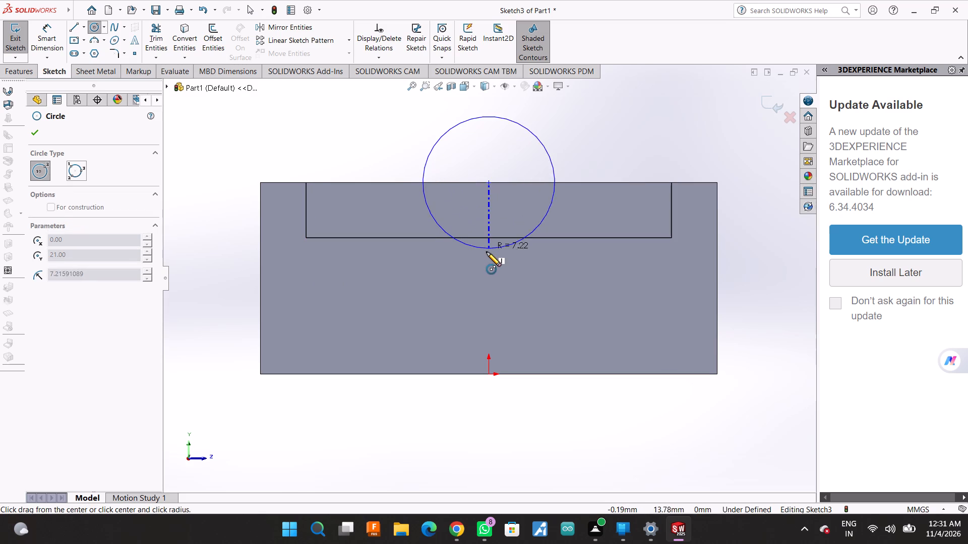
pyautogui.click(487, 252)
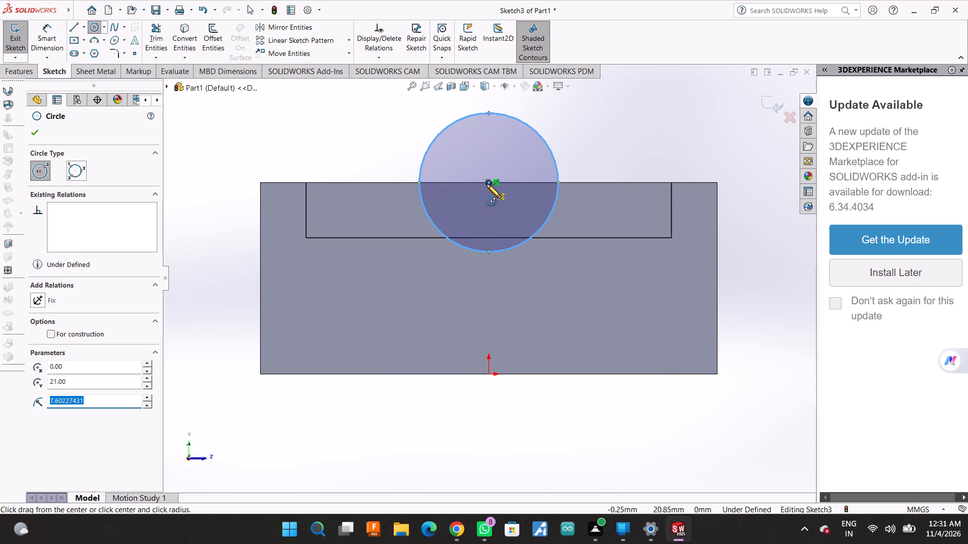
pyautogui.click(489, 183)
pyautogui.click(485, 224)
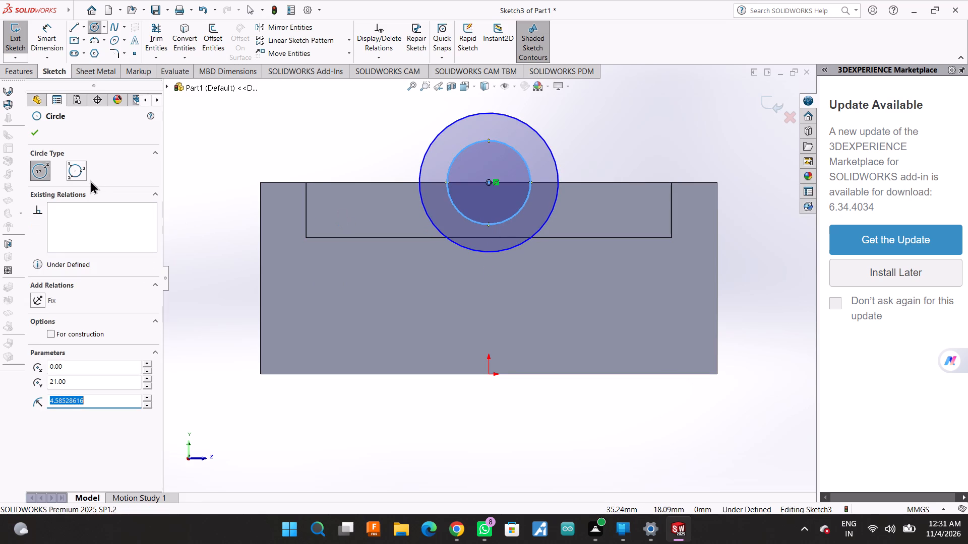
pyautogui.click(41, 141)
pyautogui.click(39, 140)
# Dimension the outer circle's diameter.
pyautogui.moveTo(54, 28); pyautogui.dragTo(61, 34)
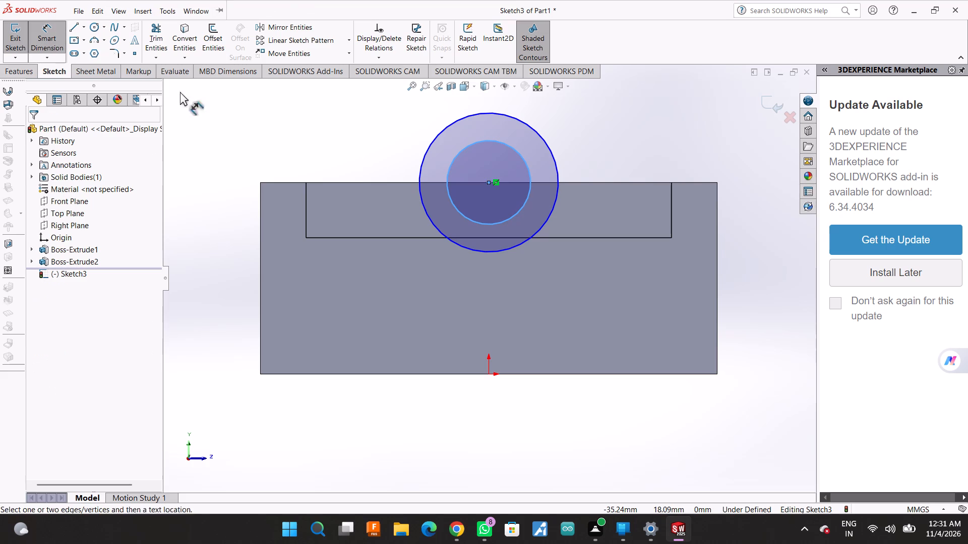
pyautogui.click(556, 156)
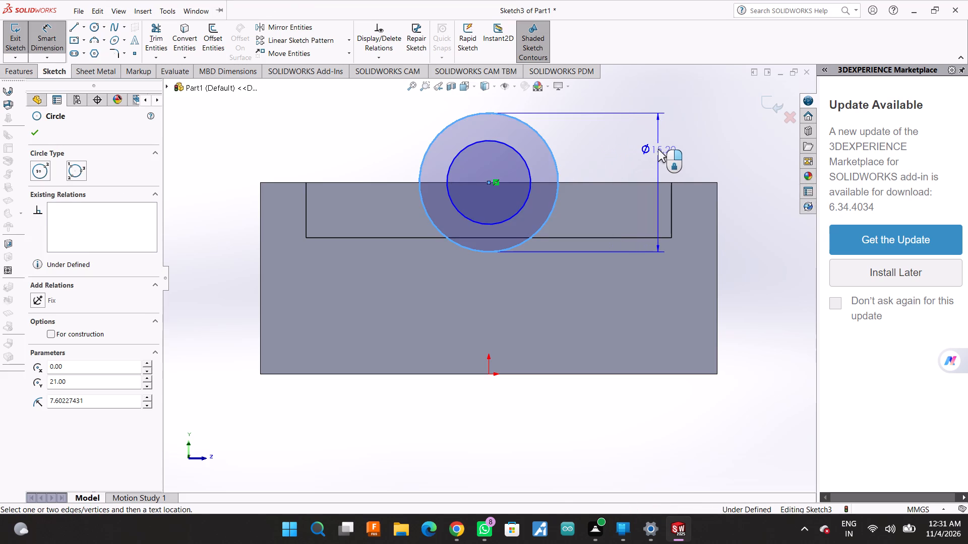
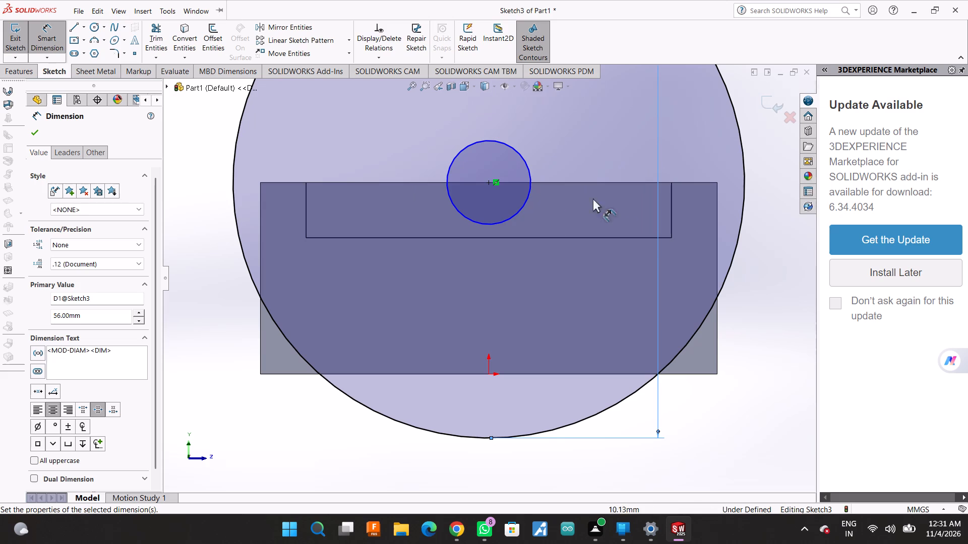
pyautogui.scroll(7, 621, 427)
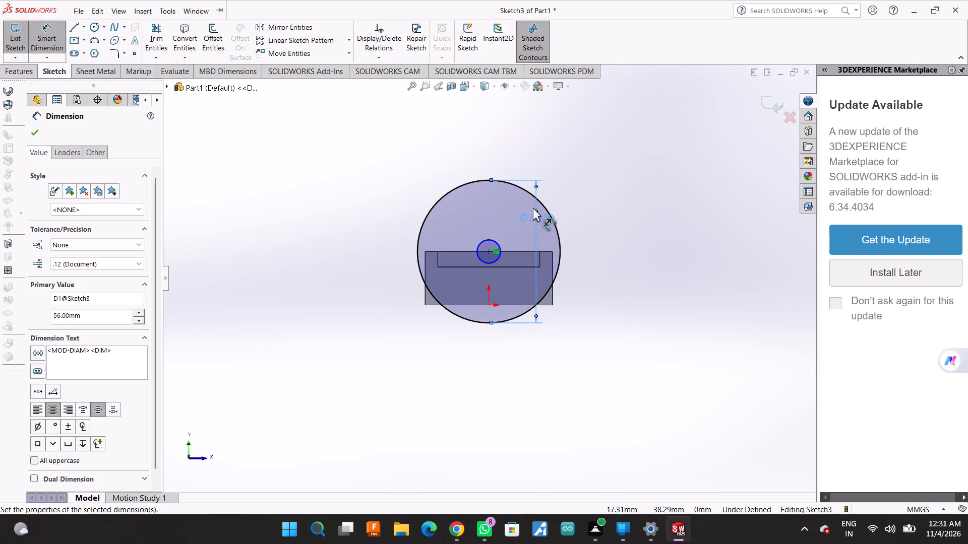
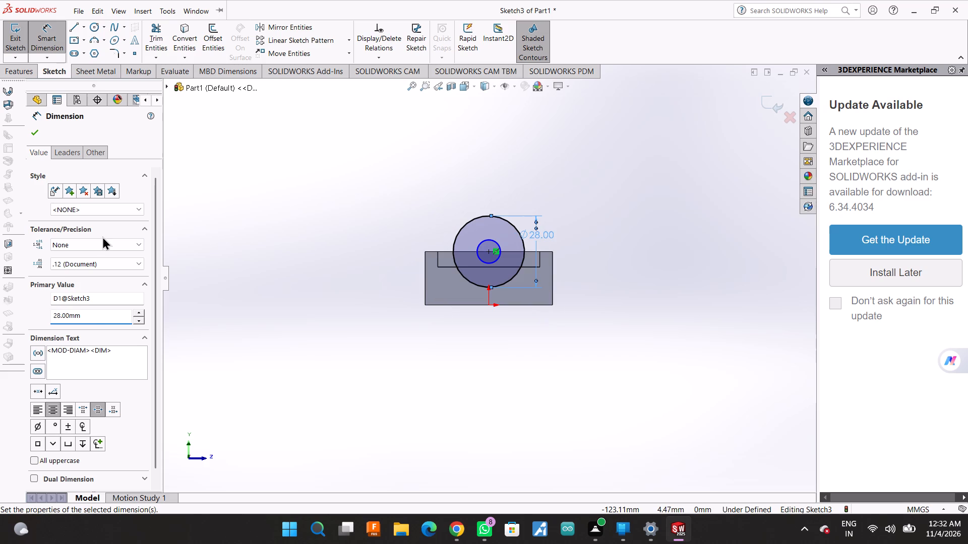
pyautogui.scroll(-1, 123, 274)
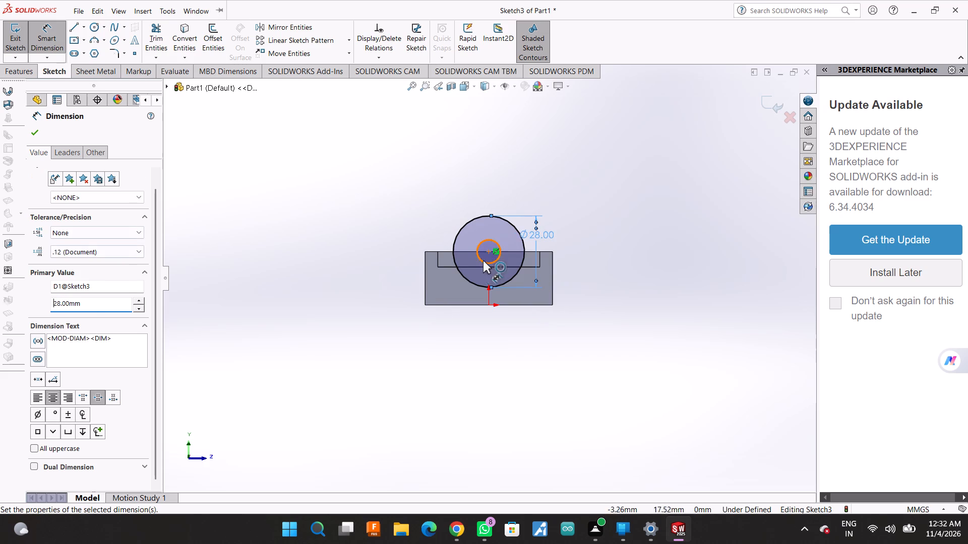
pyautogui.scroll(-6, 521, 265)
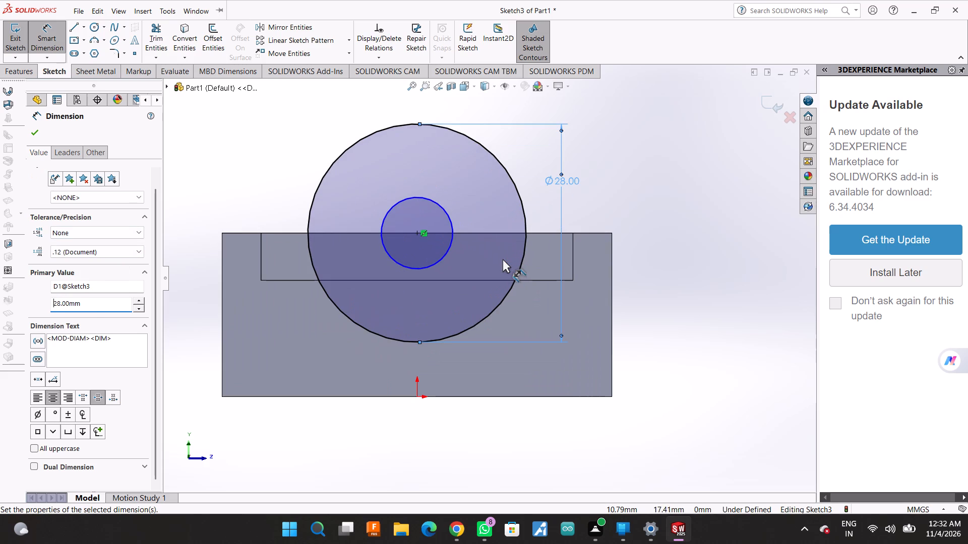
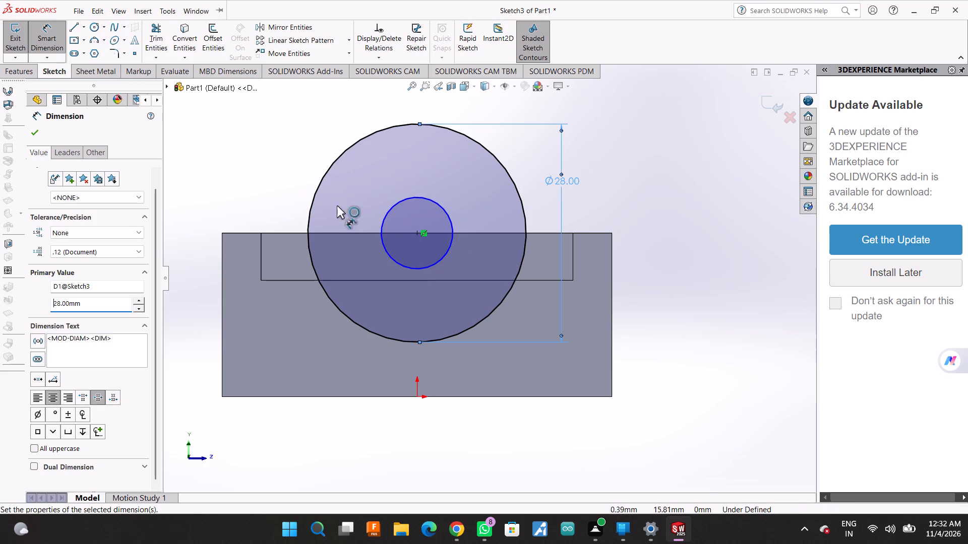
# Trim away both circles, the 28 mm one and the smaller inner one, from the end-face sketch.
pyautogui.click(29, 130)
pyautogui.click(147, 31)
pyautogui.moveTo(283, 116); pyautogui.dragTo(482, 352)
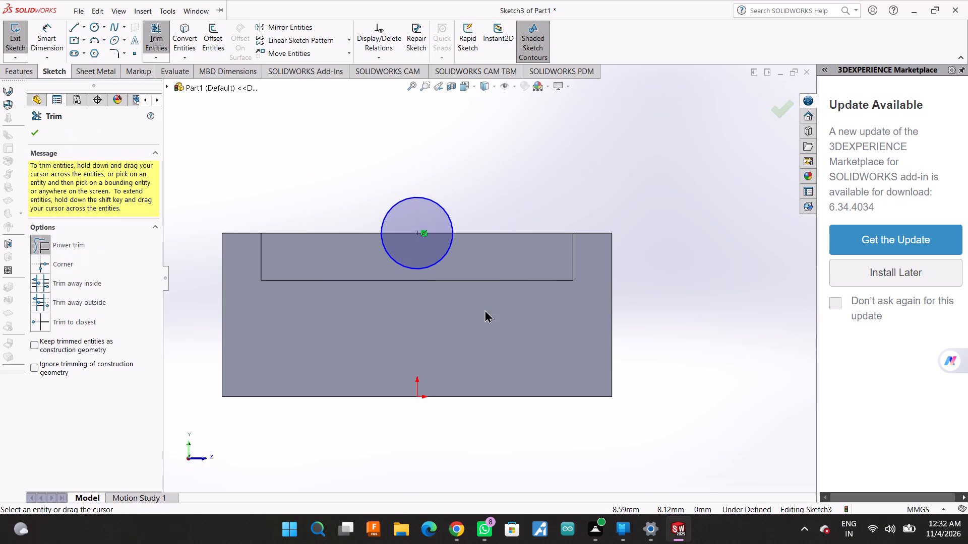
pyautogui.moveTo(462, 178); pyautogui.dragTo(420, 271)
pyautogui.click(35, 129)
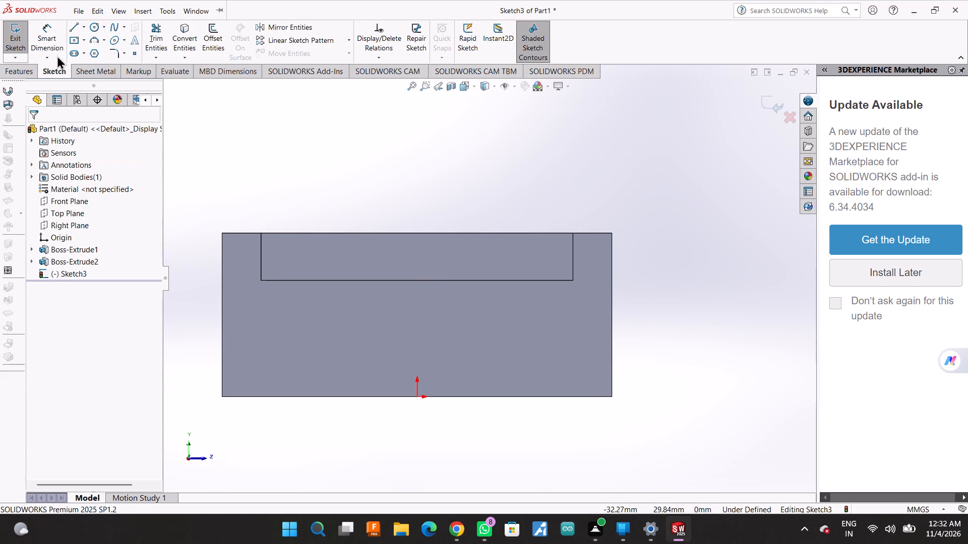
# Sketch a circle of about 7.5 mm radius above the block's top edge, centred vertically over the origin.
pyautogui.click(96, 22)
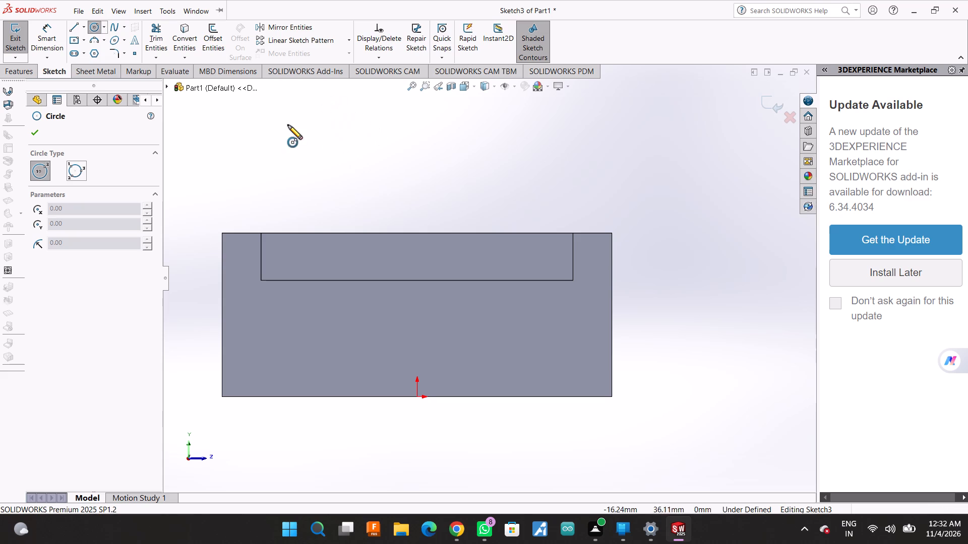
pyautogui.scroll(1, 388, 180)
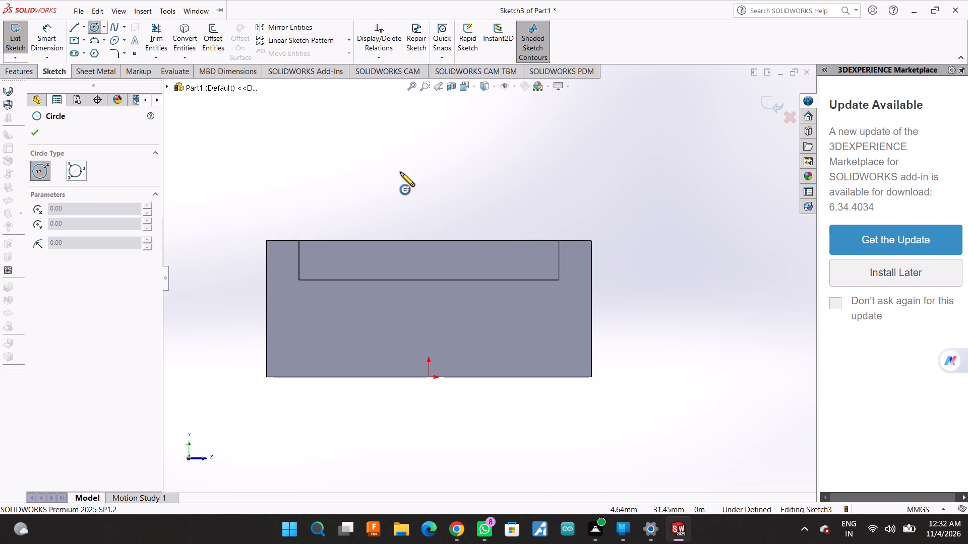
pyautogui.click(427, 168)
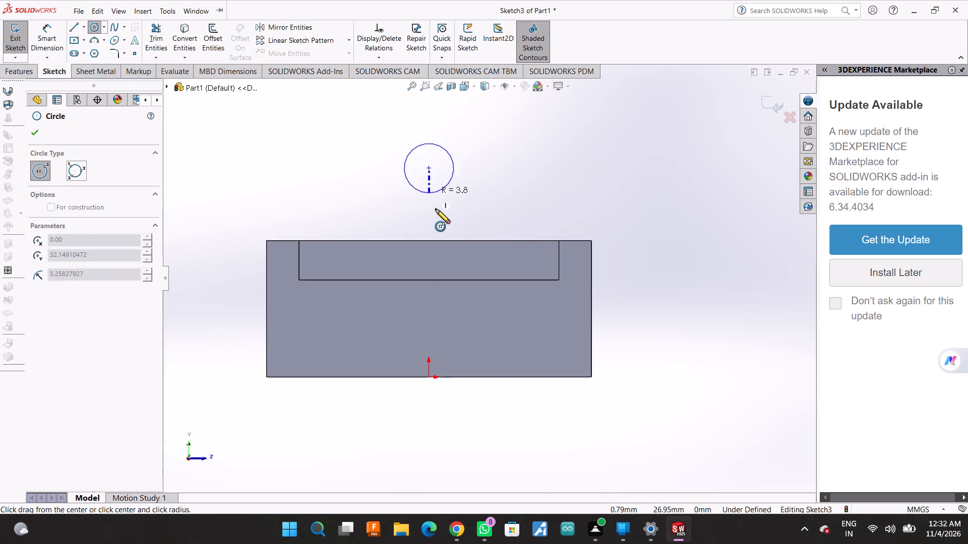
pyautogui.click(437, 216)
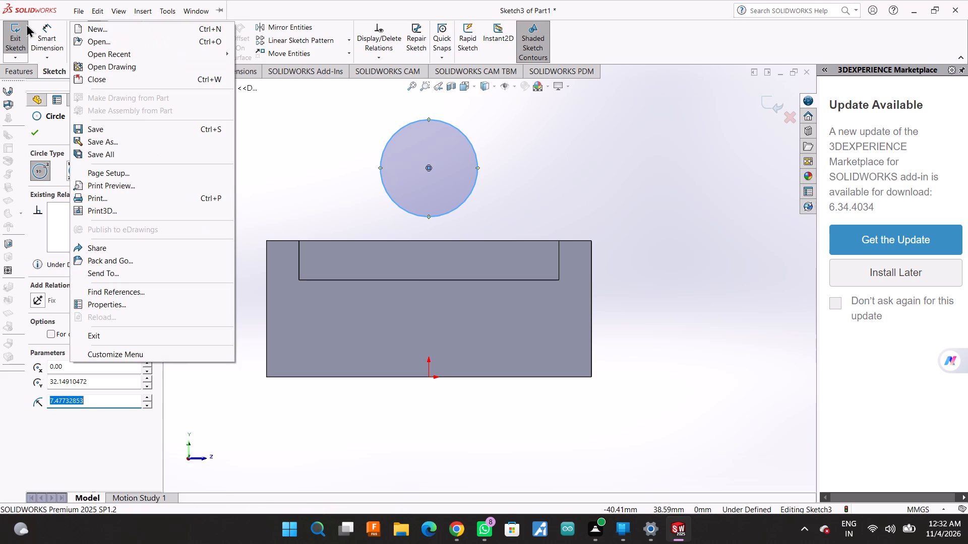
pyautogui.click(28, 130)
# Dimension the new circle above the block with a diameter of 28 mm.
pyautogui.click(43, 32)
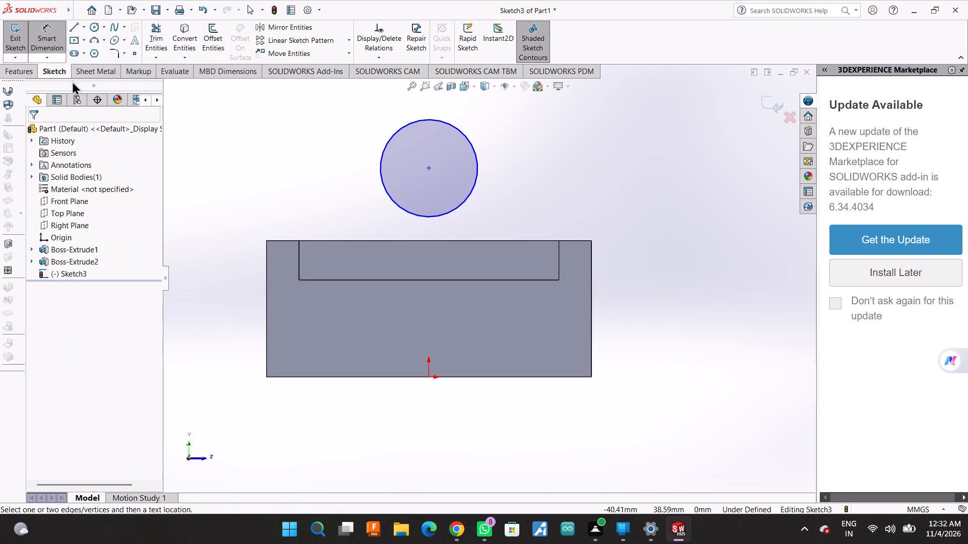
pyautogui.click(473, 146)
pyautogui.click(564, 170)
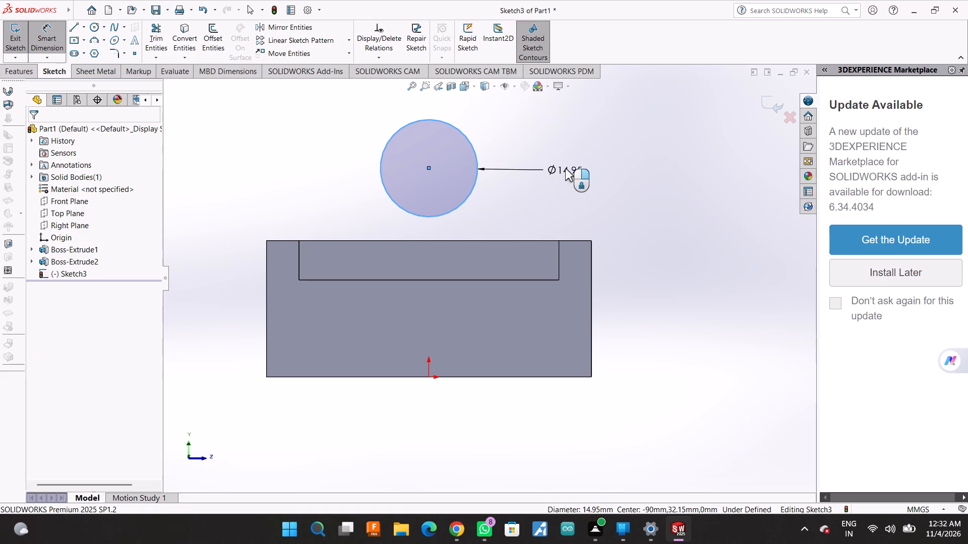
pyautogui.write('56/2')
pyautogui.press('Return')
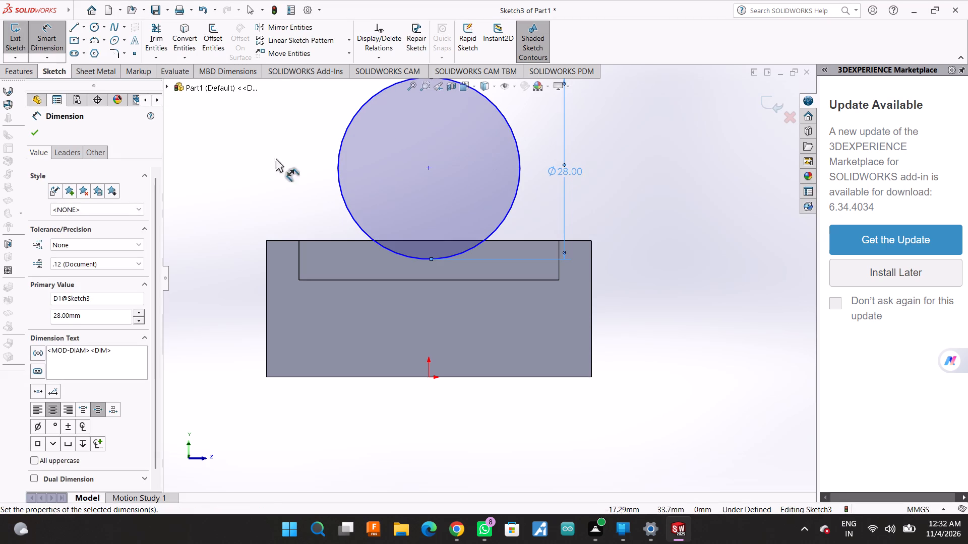
pyautogui.click(39, 130)
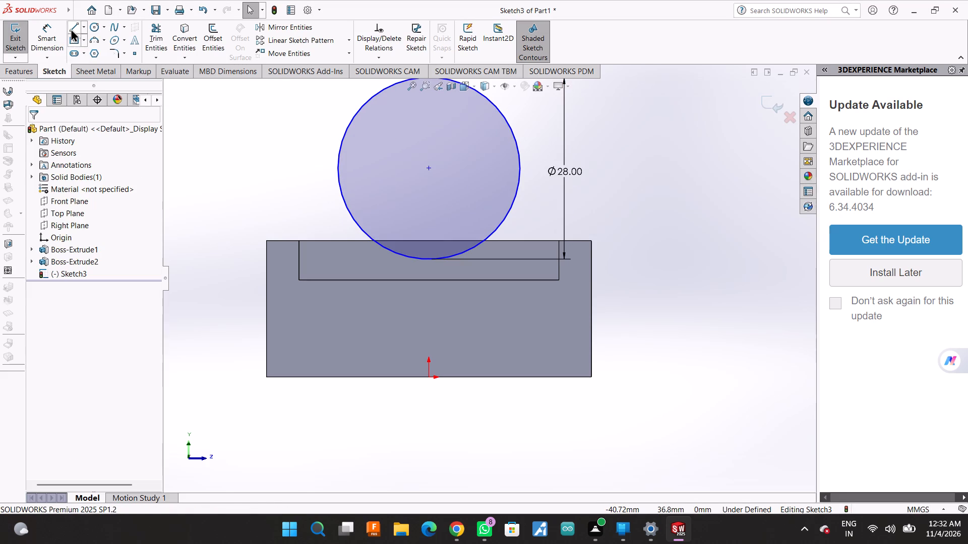
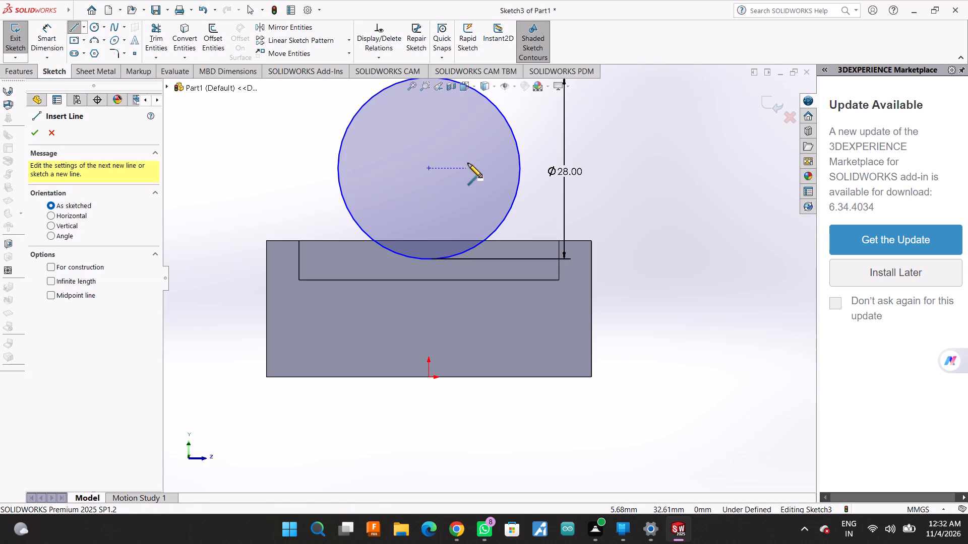
# Dimension the vertical distance between the 28 mm circle's centre and the top edge of the end face.
pyautogui.click(45, 27)
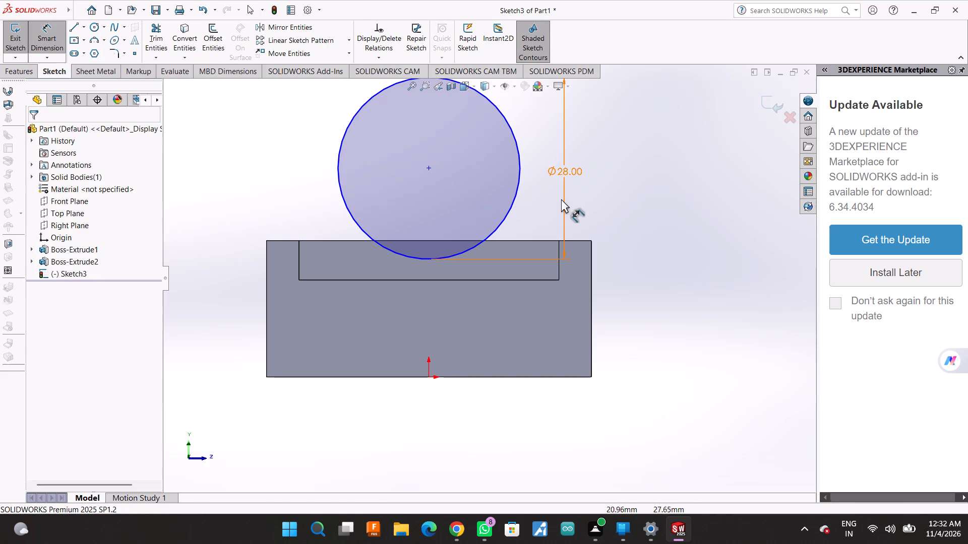
pyautogui.click(430, 168)
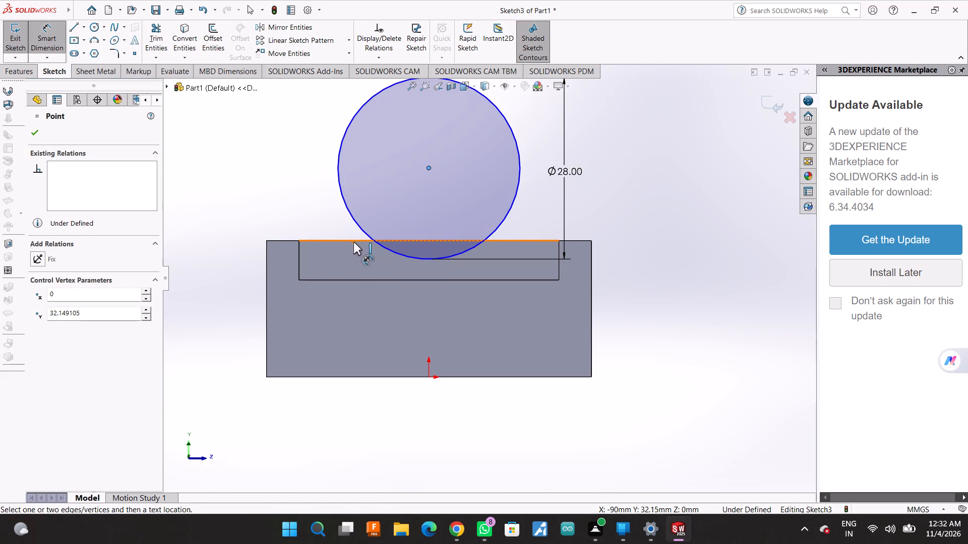
pyautogui.click(353, 242)
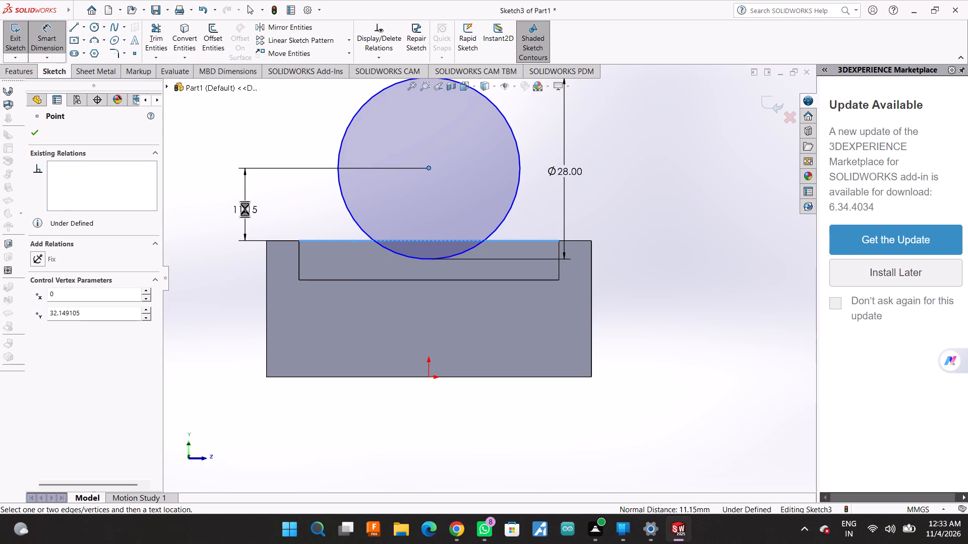
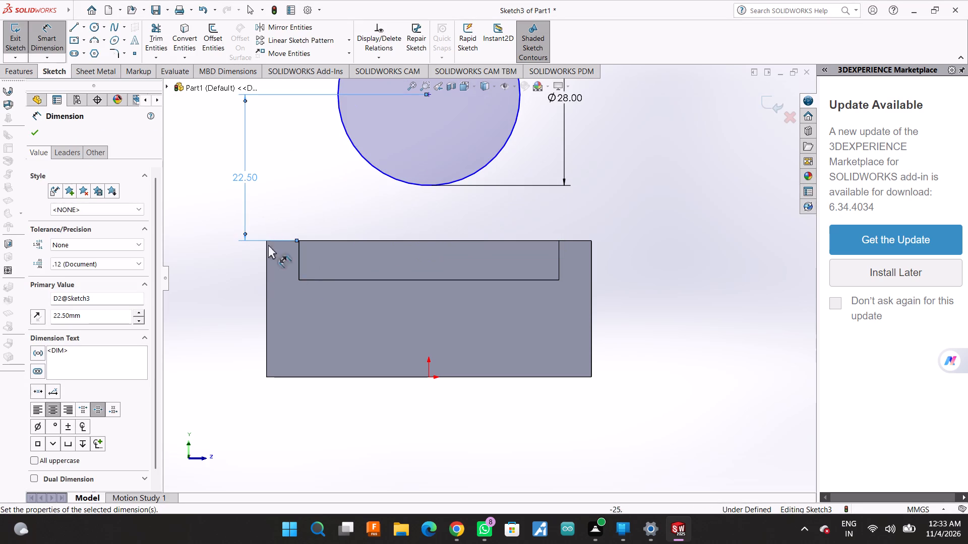
# Set the diameter of the circle in the end-face sketch to 56 mm.
pyautogui.scroll(3, 318, 307)
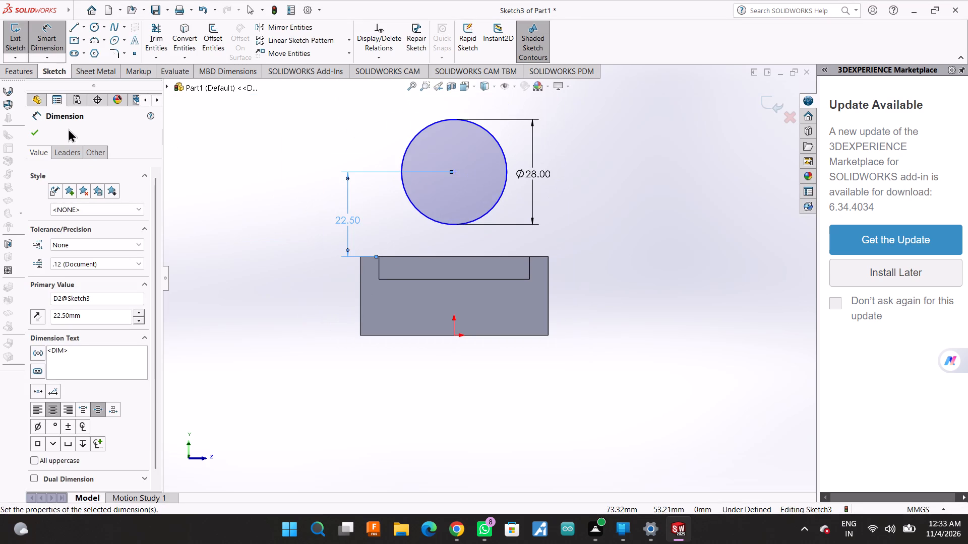
pyautogui.click(40, 129)
pyautogui.moveTo(541, 250); pyautogui.dragTo(542, 278, button='middle')
pyautogui.moveTo(574, 298); pyautogui.dragTo(581, 274, button='middle')
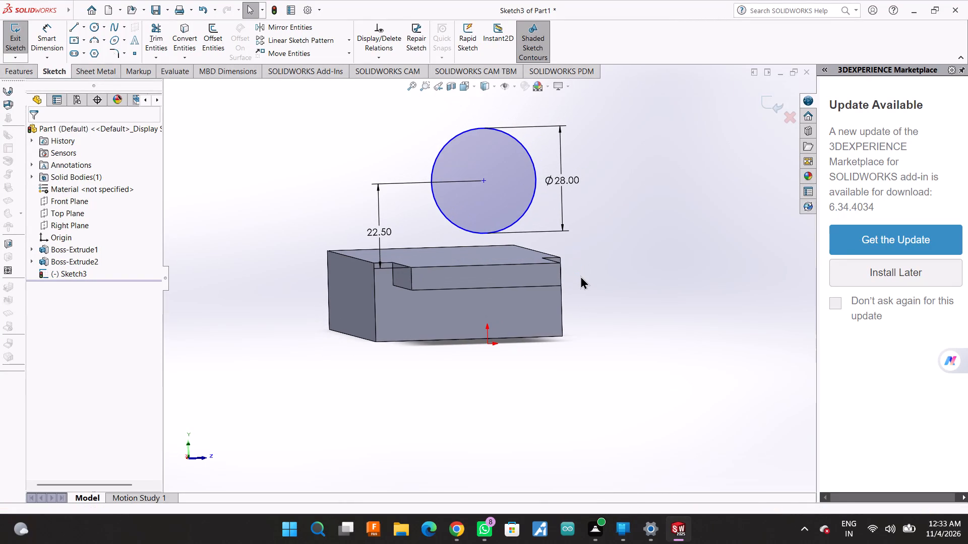
pyautogui.click(556, 183)
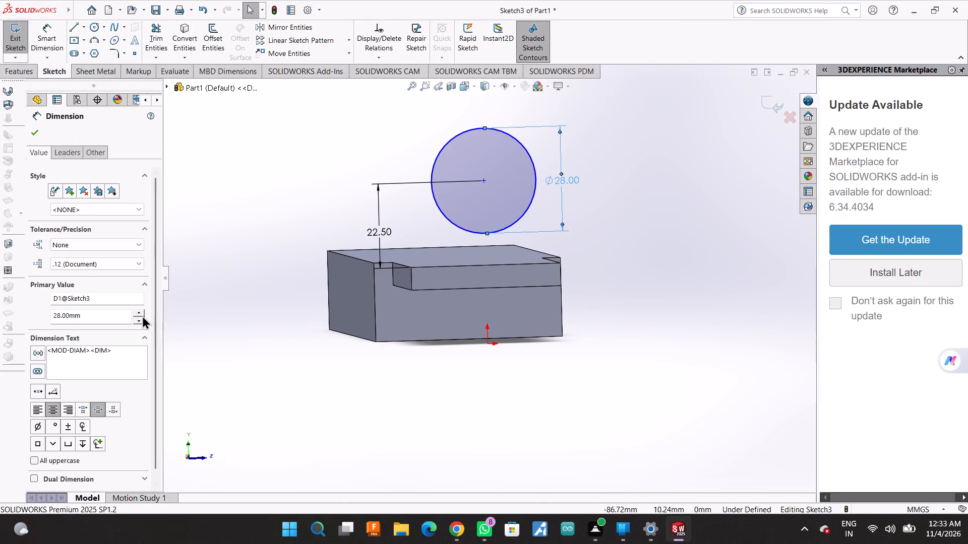
pyautogui.doubleClick(114, 309)
pyautogui.doubleClick(103, 316)
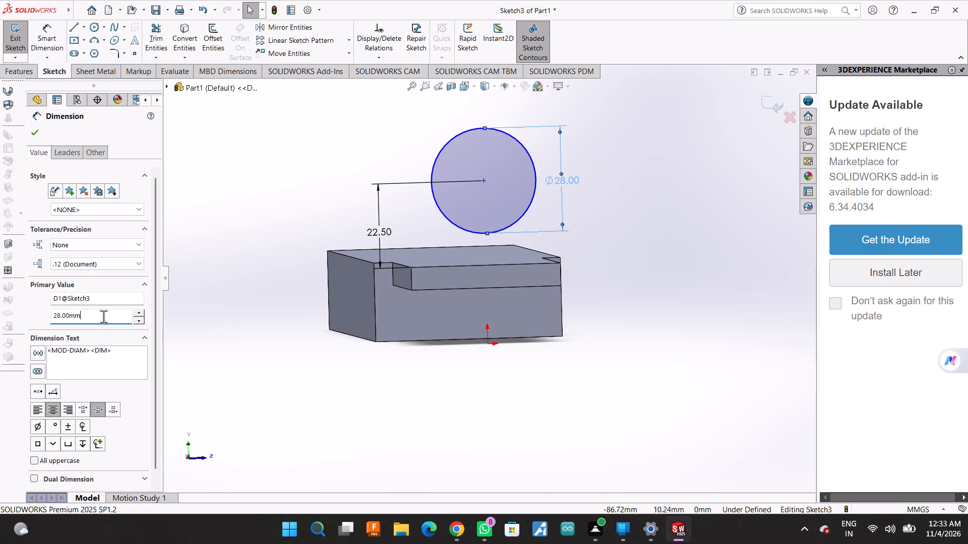
pyautogui.write('56')
pyautogui.press('Return')
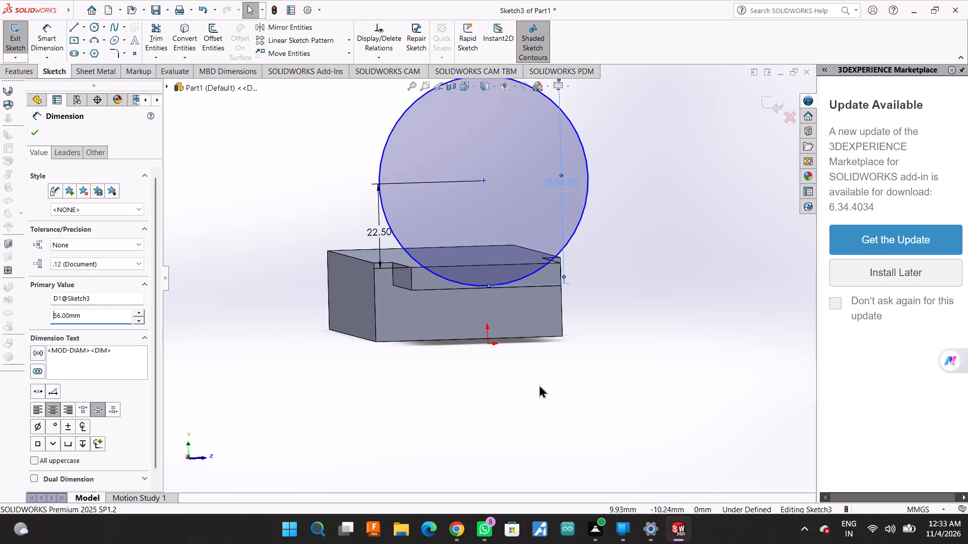
pyautogui.scroll(-1, 586, 379)
pyautogui.moveTo(585, 378); pyautogui.dragTo(572, 387, button='middle')
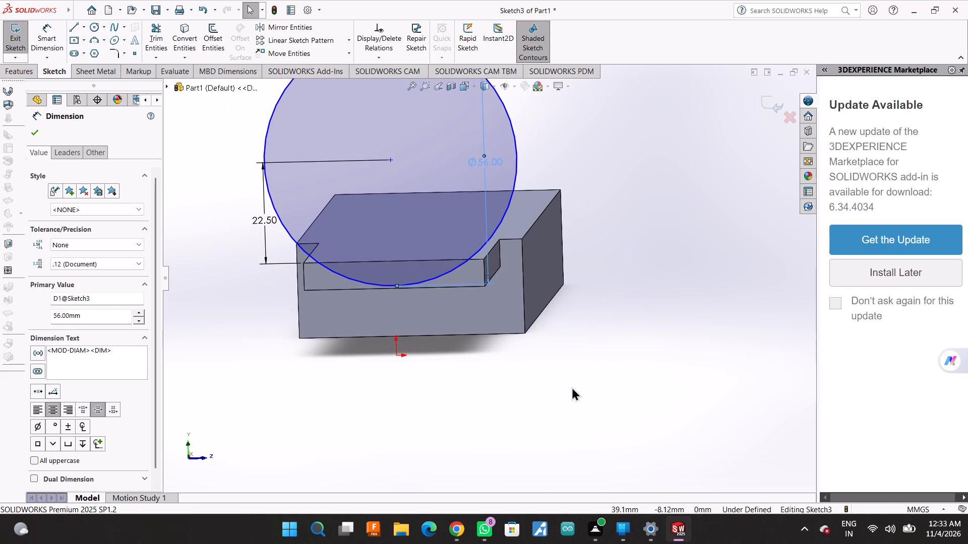
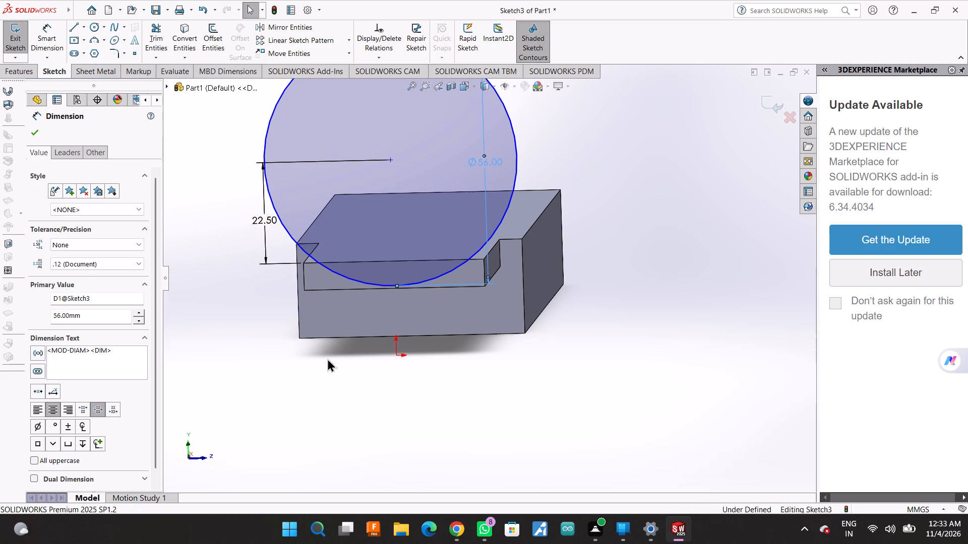
# Sketch a smaller circle about 30 mm in diameter, concentric with the 56 mm circle on the end face.
pyautogui.moveTo(358, 382); pyautogui.dragTo(366, 377, button='middle')
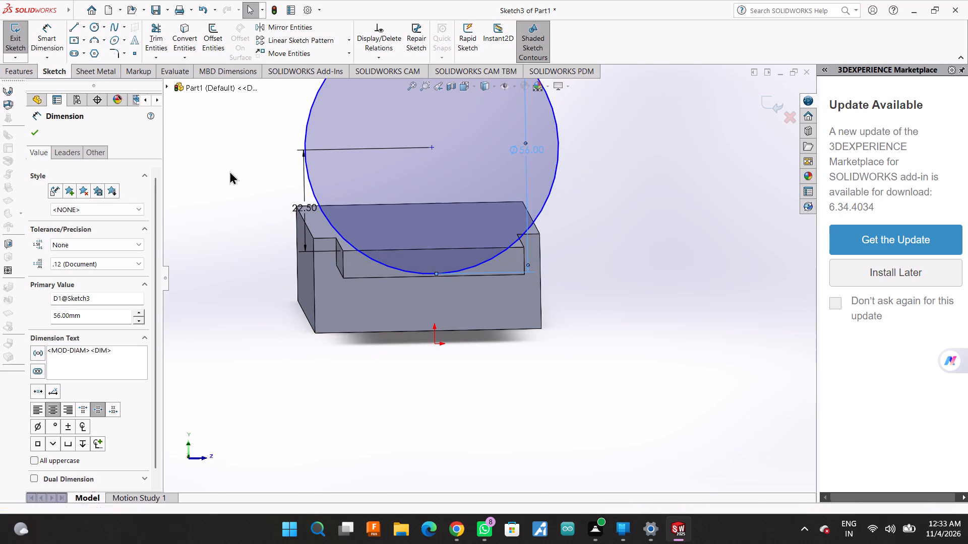
pyautogui.click(31, 135)
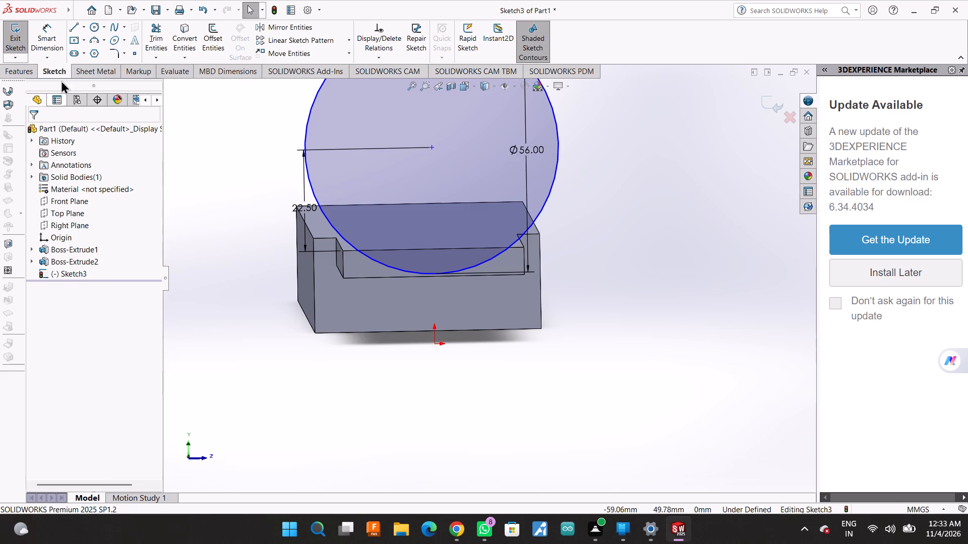
pyautogui.click(90, 30)
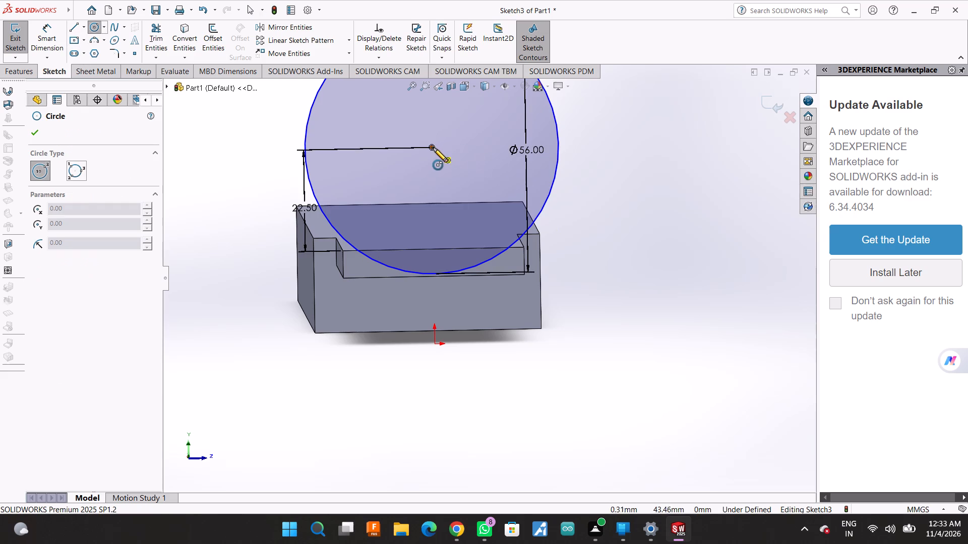
pyautogui.click(432, 148)
pyautogui.click(436, 215)
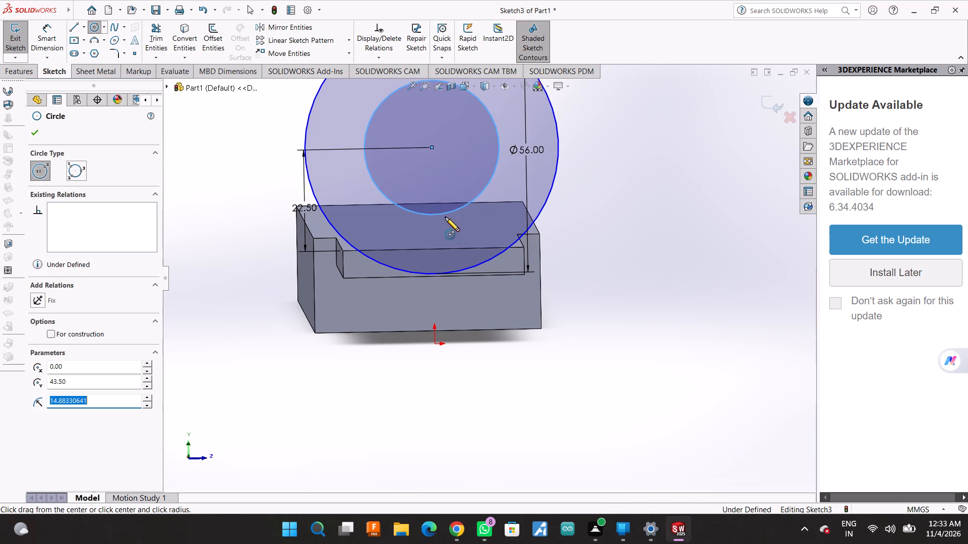
pyautogui.click(28, 134)
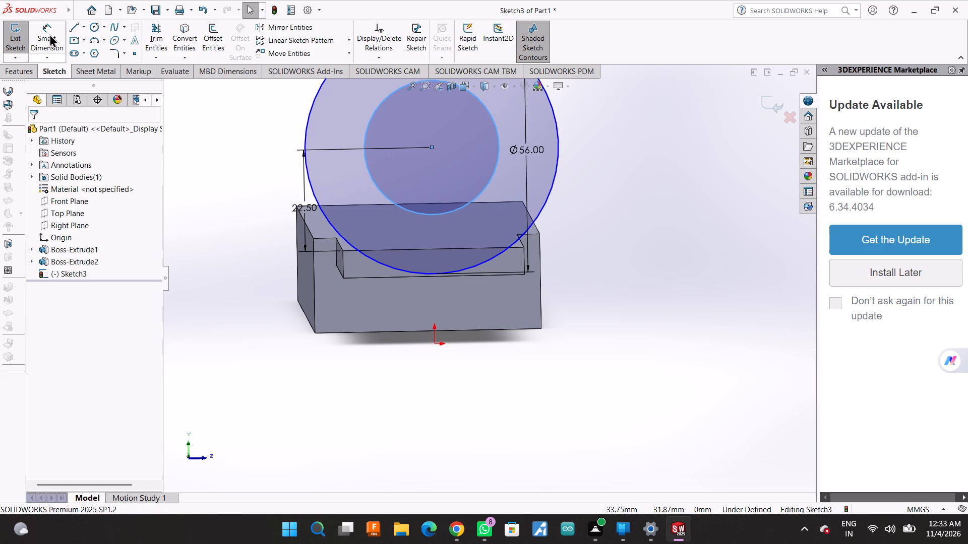
# Dimension the diameter of the inner concentric circle.
pyautogui.click(48, 32)
pyautogui.click(399, 209)
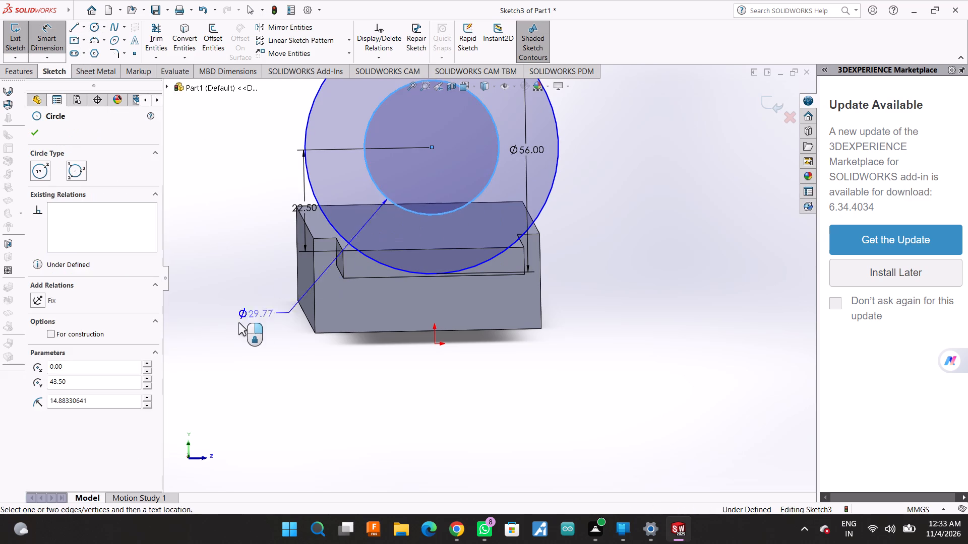
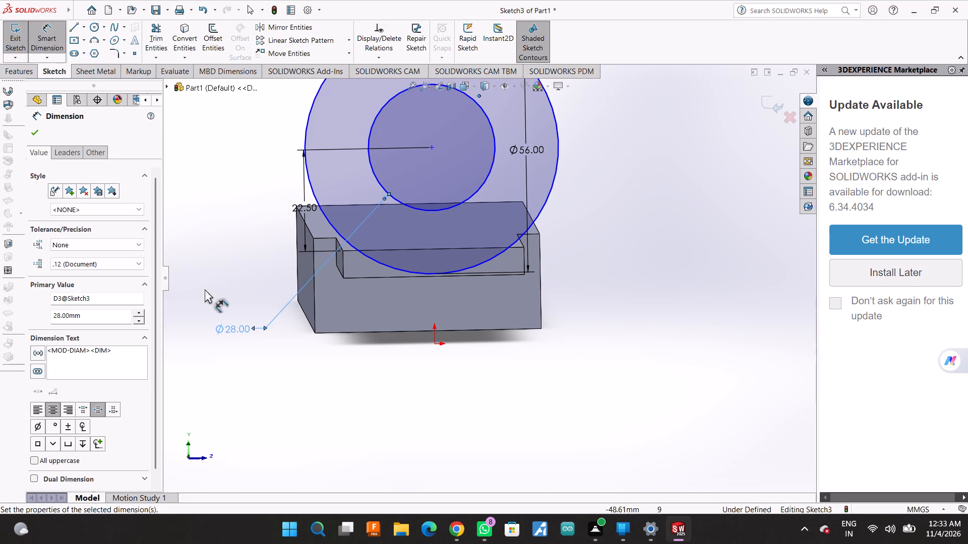
# Finish dimensioning and start an Extruded Boss/Base from the sketch of the two concentric circles on the end face.
pyautogui.click(28, 137)
pyautogui.scroll(3, 539, 240)
pyautogui.moveTo(539, 240); pyautogui.dragTo(534, 247, button='middle')
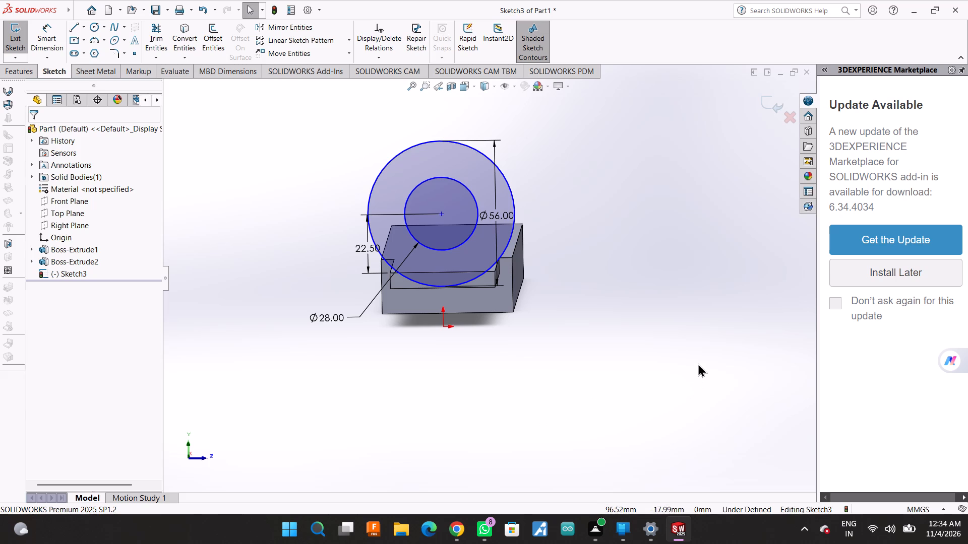
pyautogui.moveTo(624, 295); pyautogui.dragTo(599, 309, button='middle')
pyautogui.scroll(-1, 473, 282)
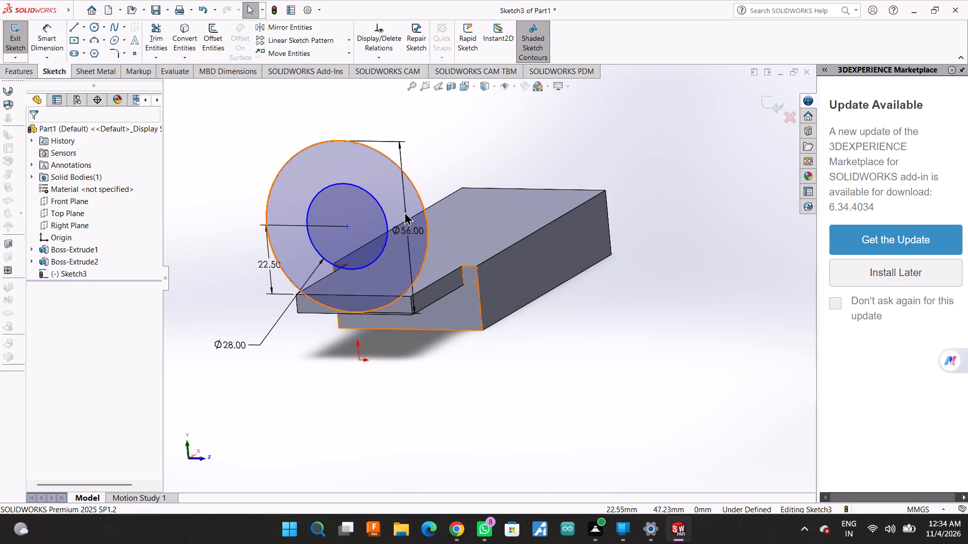
pyautogui.click(12, 75)
pyautogui.click(18, 36)
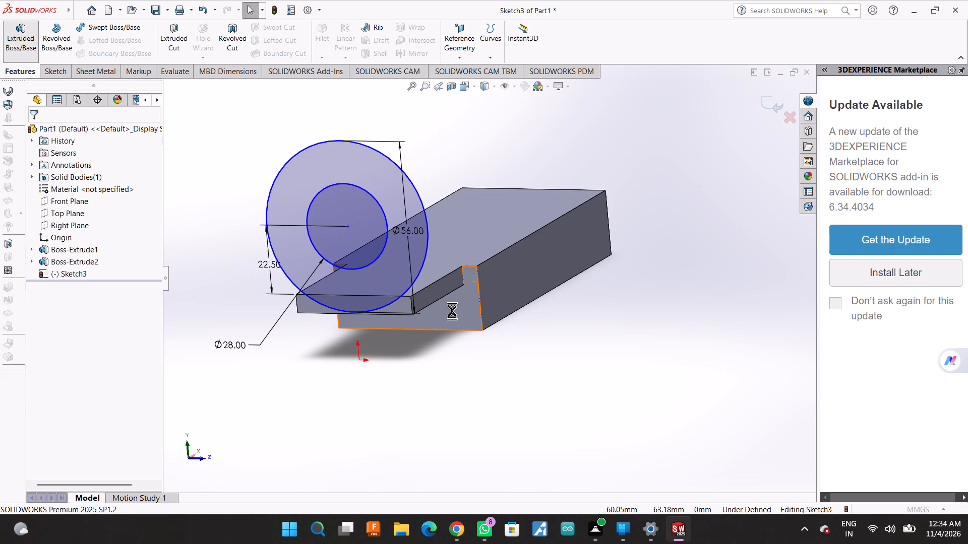
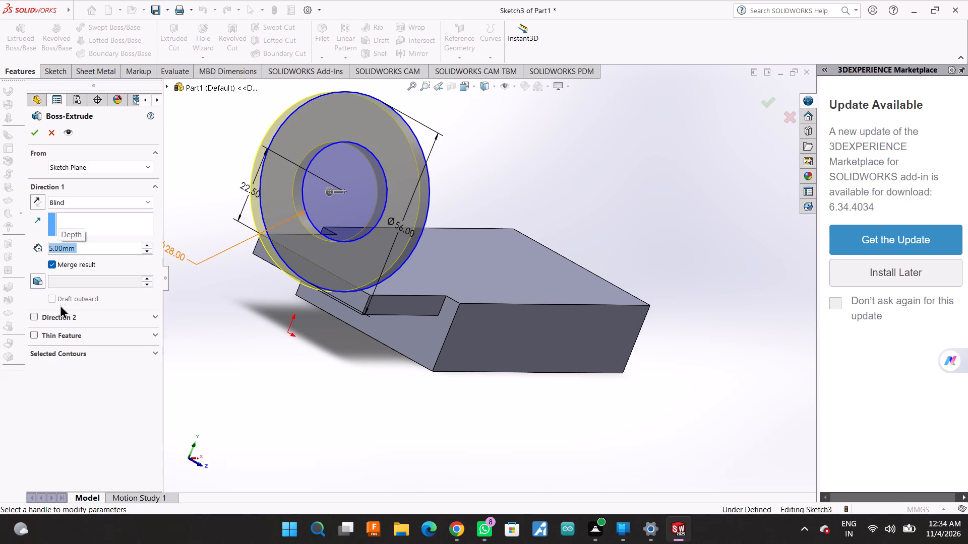
# Extrude the concentric-circle profile in both directions, blind, 5 mm in Direction 1 and 15 mm in Direction 2.
pyautogui.click(34, 316)
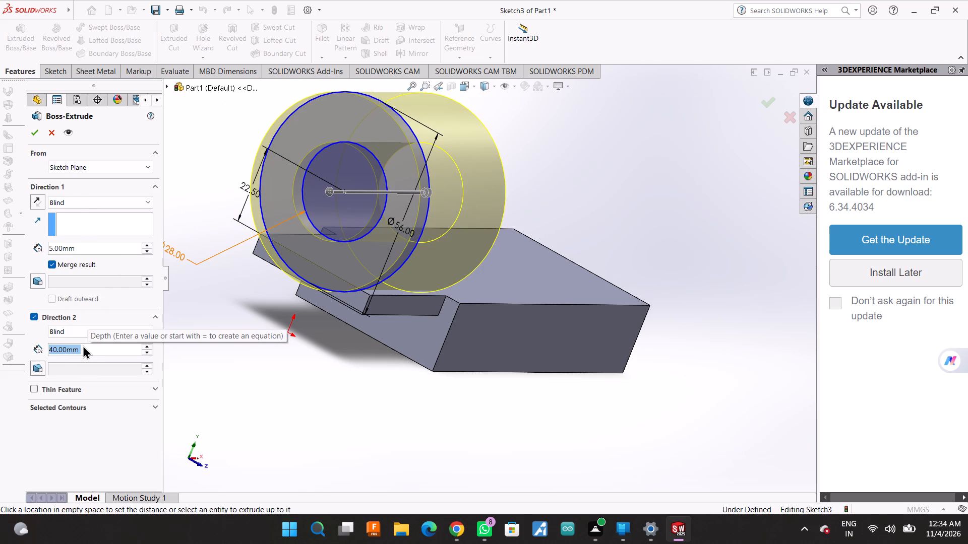
pyautogui.write('15')
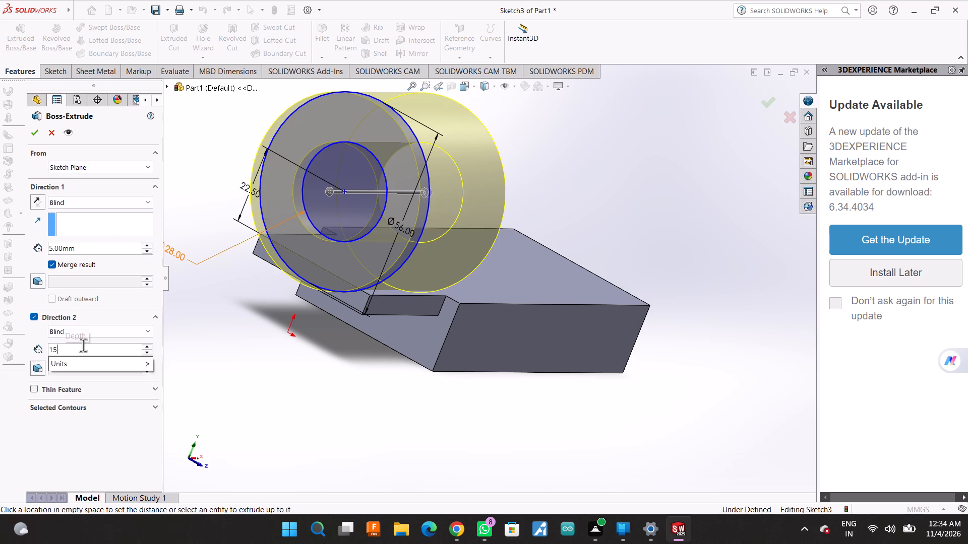
pyautogui.press('Return')
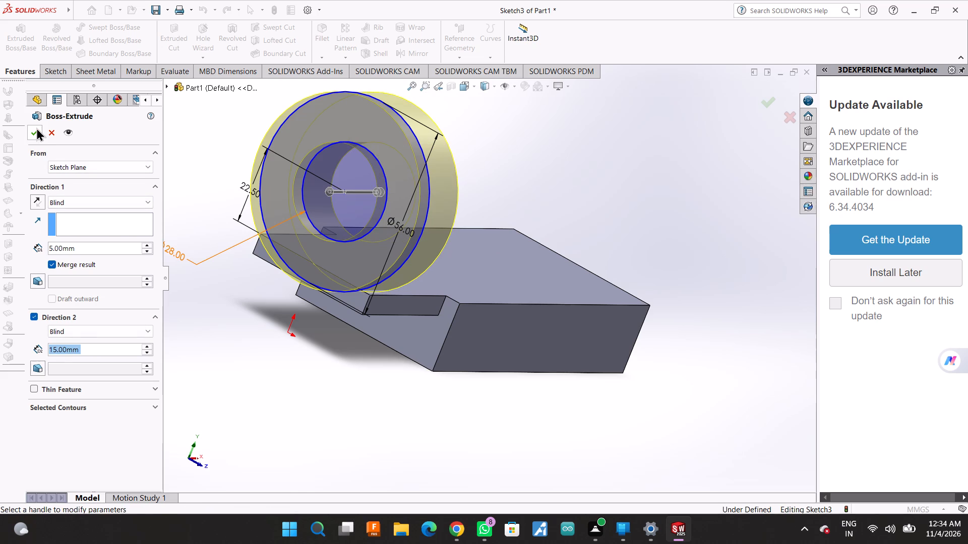
pyautogui.click(36, 127)
# Open a new sketch on the long side face of the base block and start the Circle tool.
pyautogui.moveTo(642, 231); pyautogui.dragTo(617, 245, button='middle')
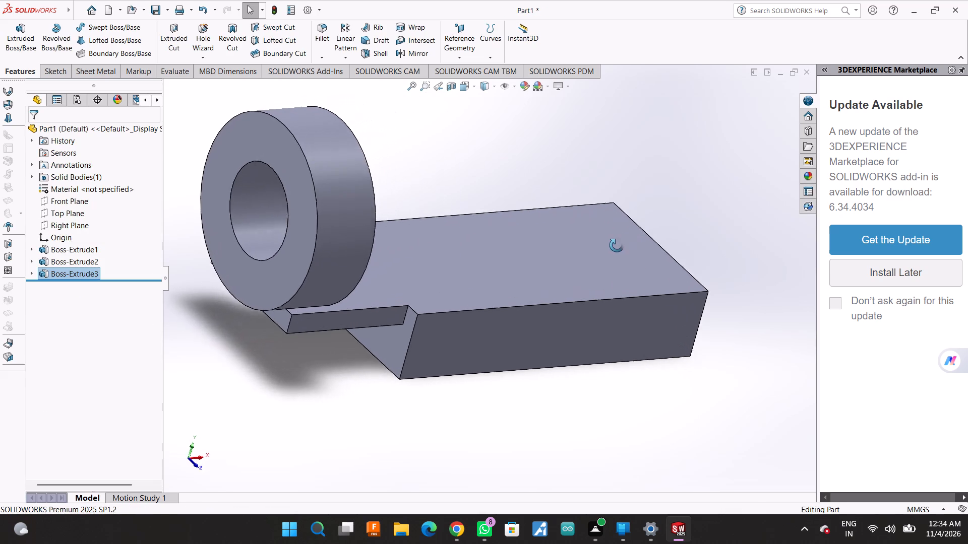
pyautogui.moveTo(617, 245); pyautogui.dragTo(682, 265, button='middle')
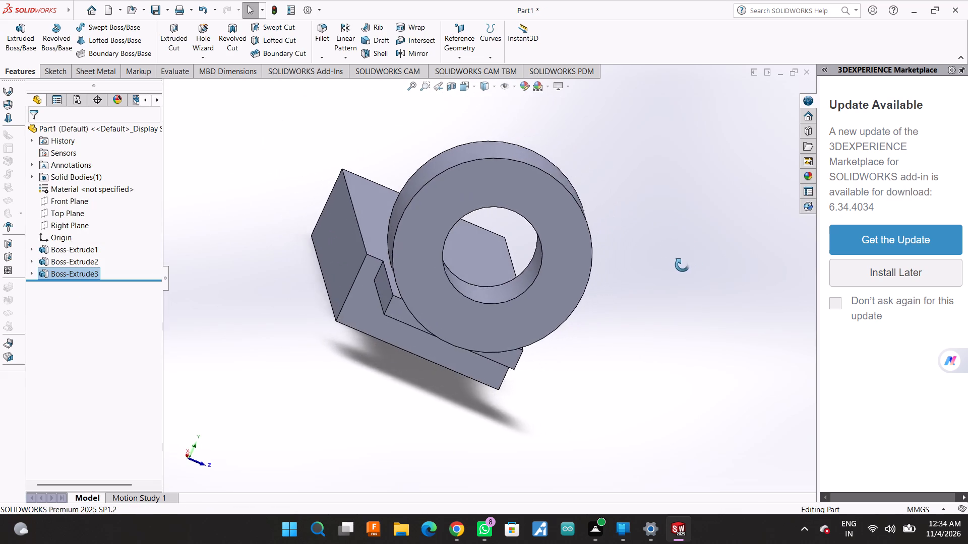
pyautogui.moveTo(682, 265); pyautogui.dragTo(657, 249, button='middle')
pyautogui.middleClick(652, 256)
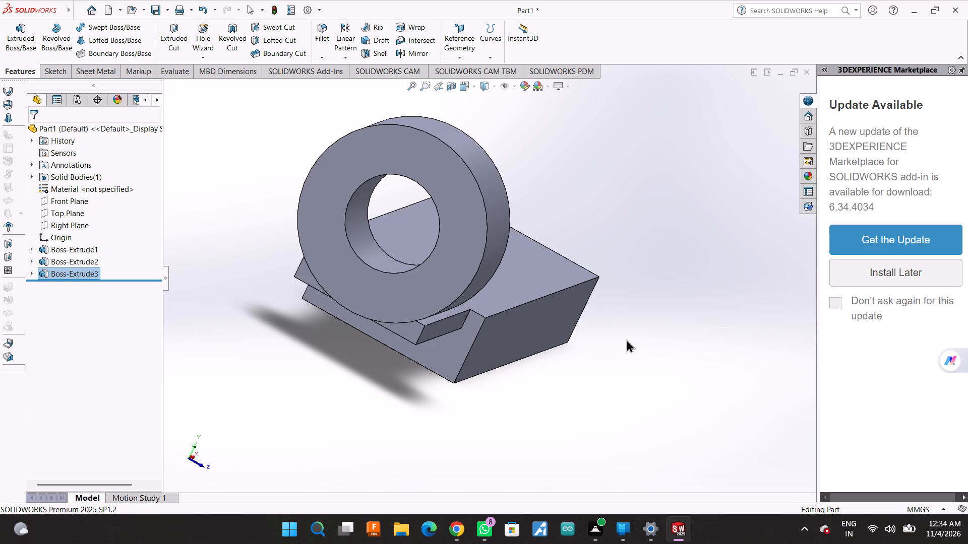
pyautogui.moveTo(624, 367); pyautogui.dragTo(589, 370, button='middle')
pyautogui.moveTo(592, 366); pyautogui.dragTo(575, 368, button='middle')
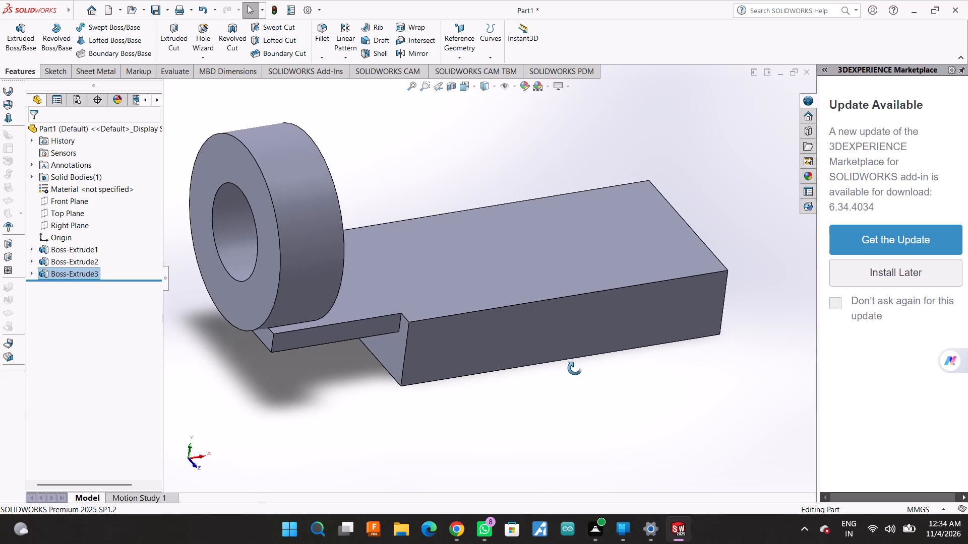
pyautogui.moveTo(575, 368); pyautogui.dragTo(562, 353, button='middle')
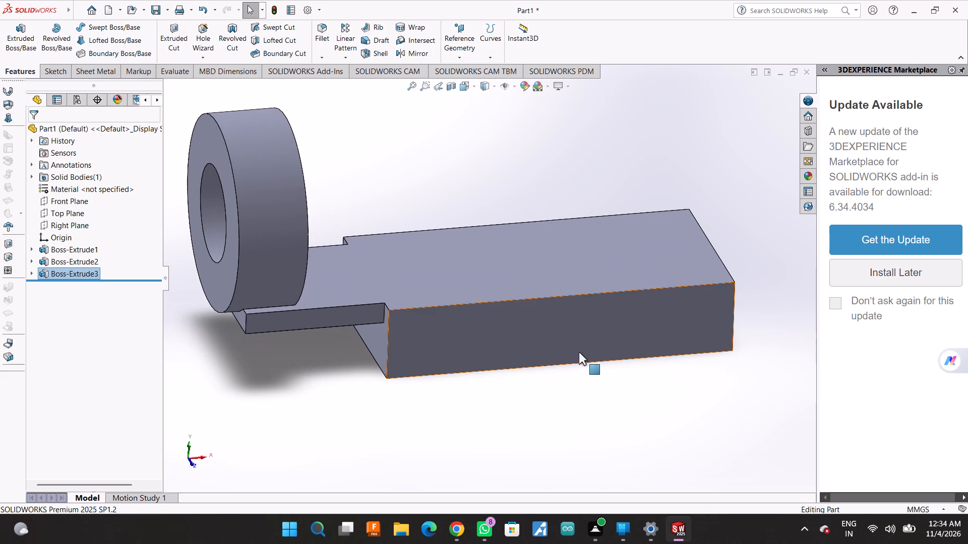
pyautogui.click(559, 333)
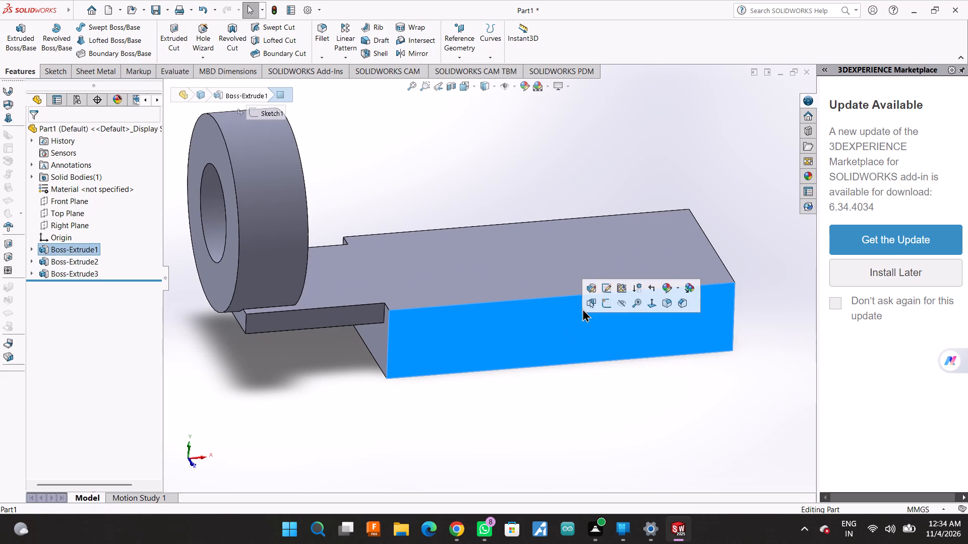
pyautogui.click(601, 305)
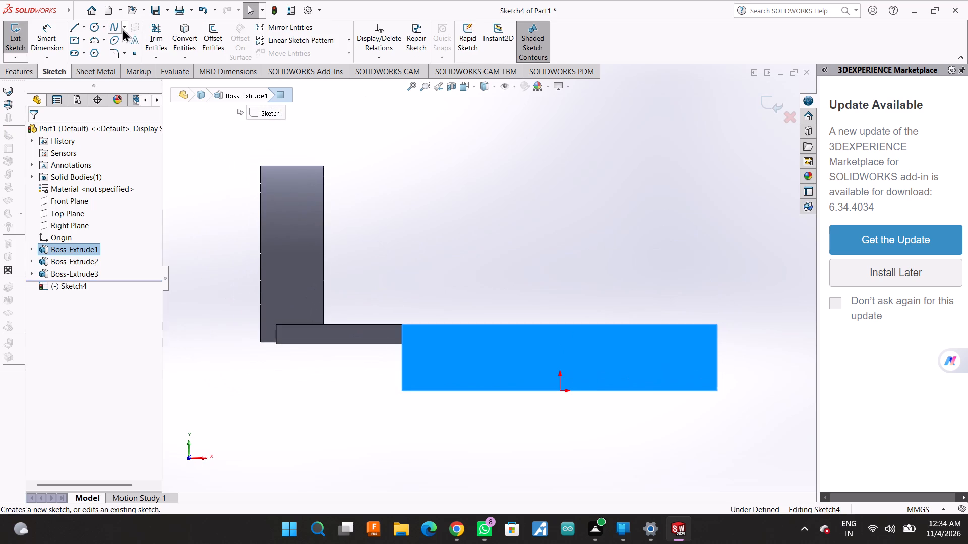
pyautogui.click(94, 24)
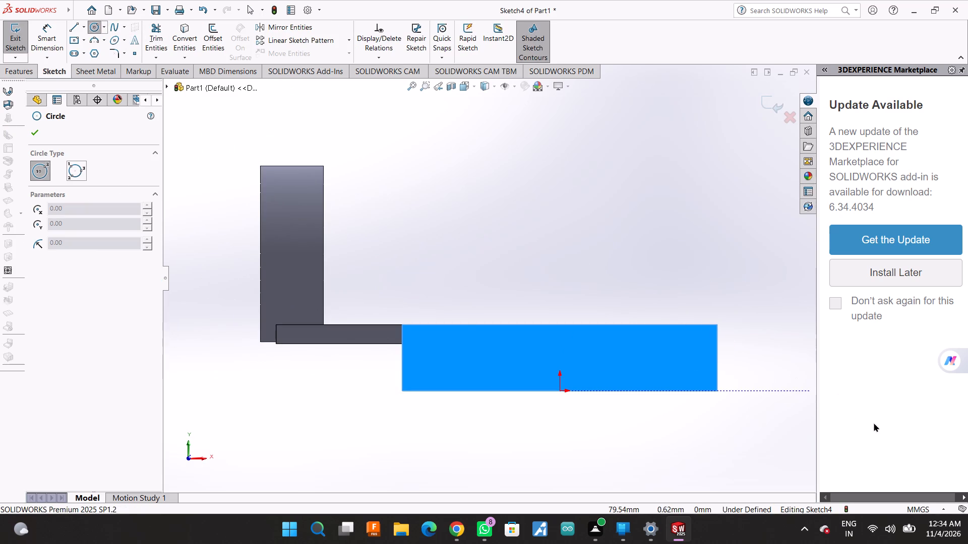
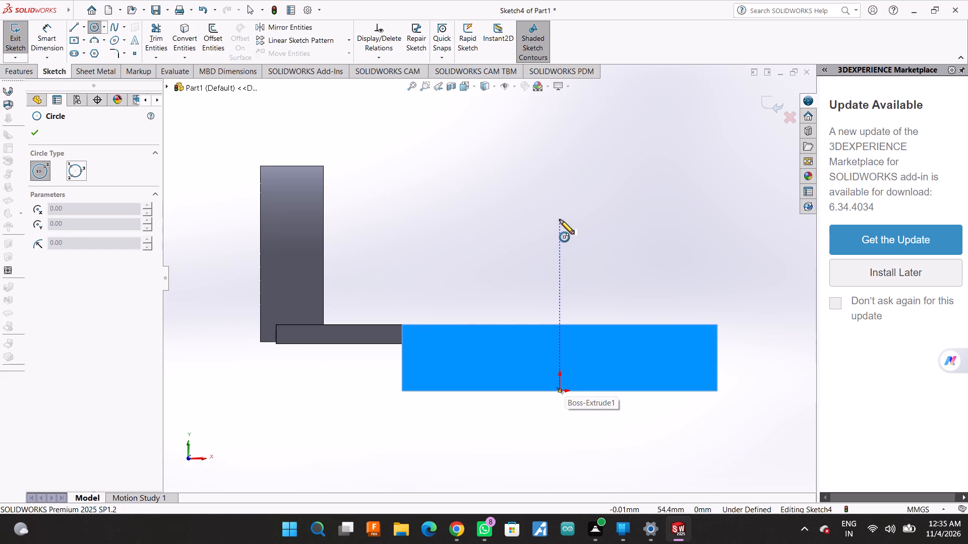
# Sketch two concentric circles centred about 54.4 mm directly above the origin, with radii of about 27.4 mm and 14 mm.
pyautogui.moveTo(560, 220); pyautogui.dragTo(562, 226)
pyautogui.click(593, 299)
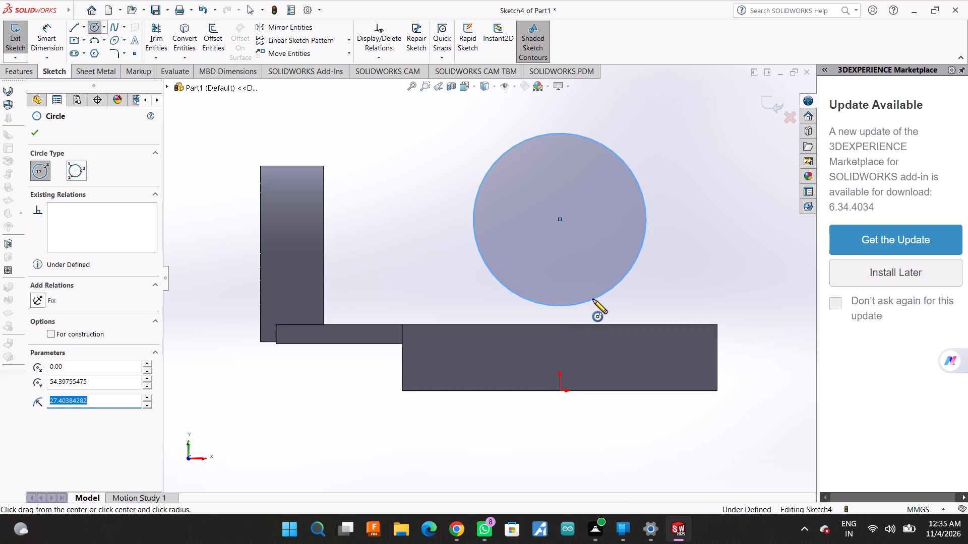
pyautogui.click(561, 221)
pyautogui.click(580, 259)
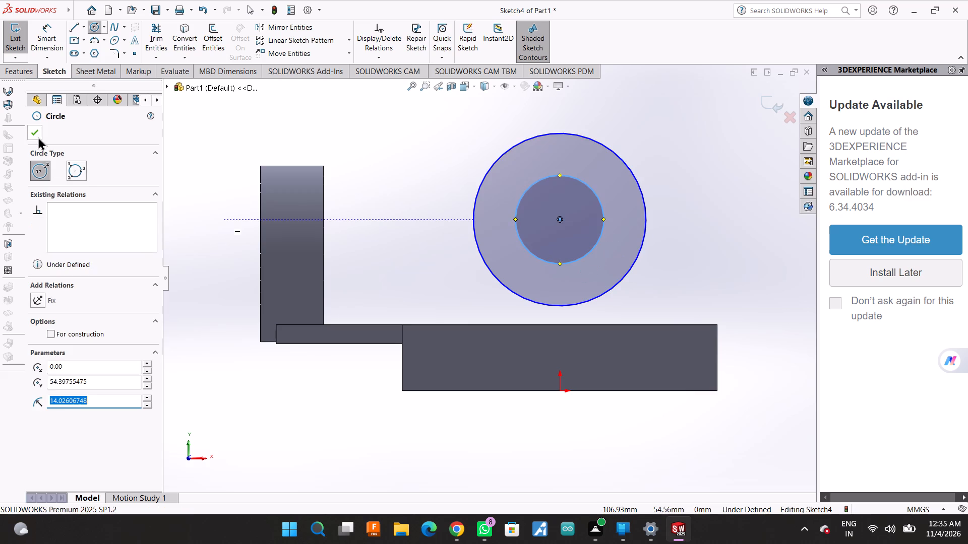
pyautogui.click(38, 137)
# Dimension the diameter of the outer concentric circle above the base block.
pyautogui.click(37, 41)
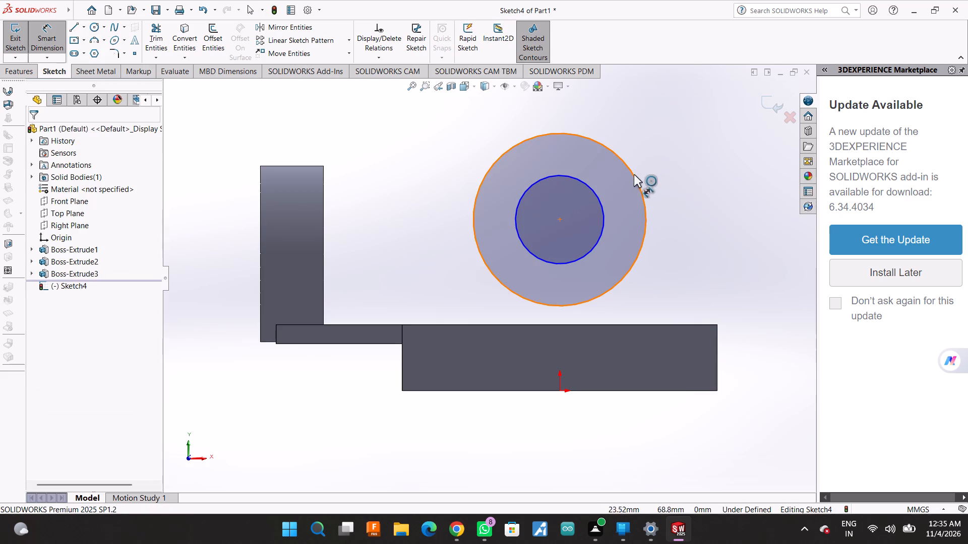
pyautogui.click(634, 174)
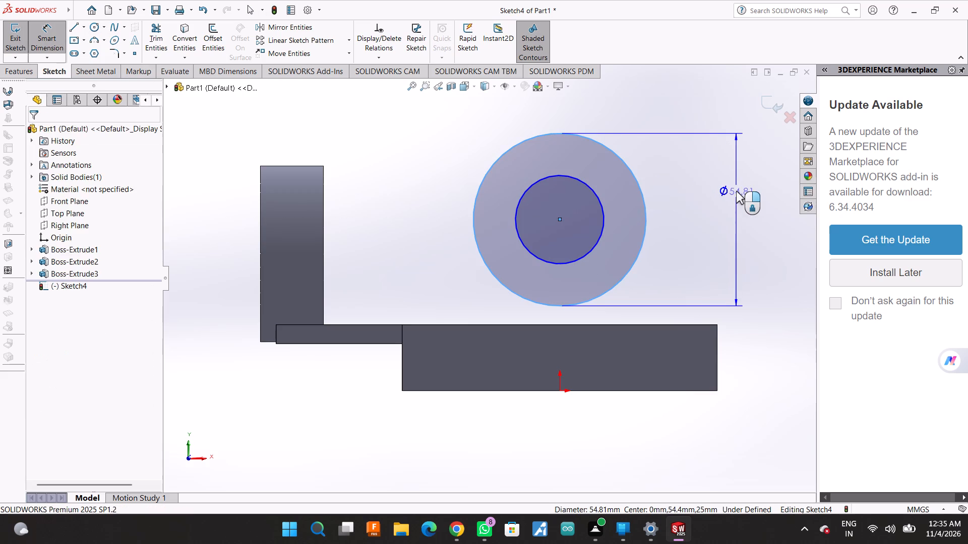
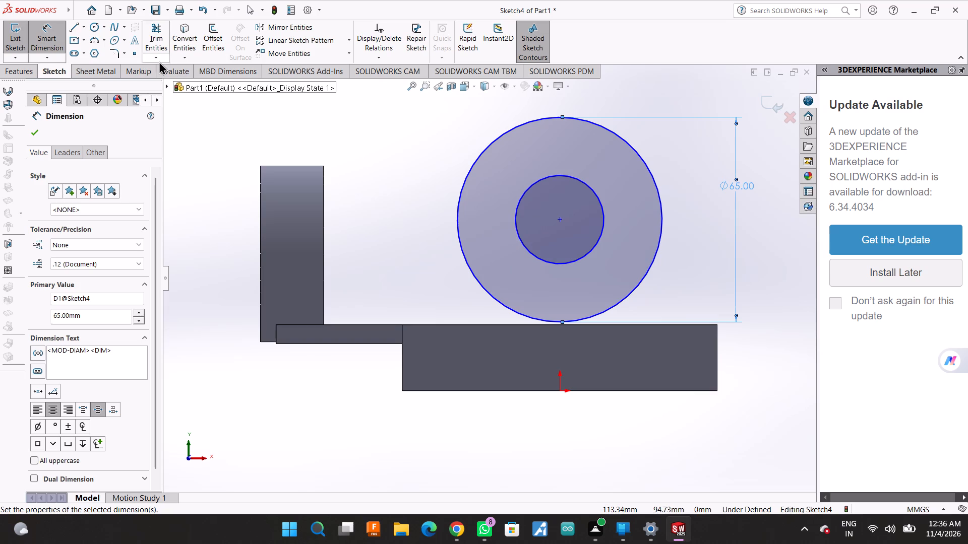
# Dimension the vertical distance from the concentric circles' centre to the bottom edge of the base block.
pyautogui.click(58, 30)
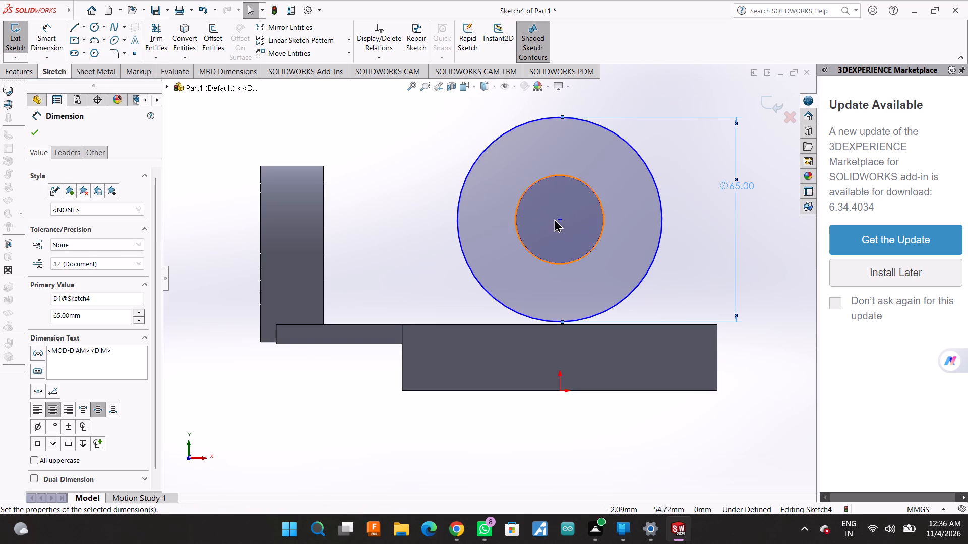
pyautogui.click(560, 220)
pyautogui.click(557, 392)
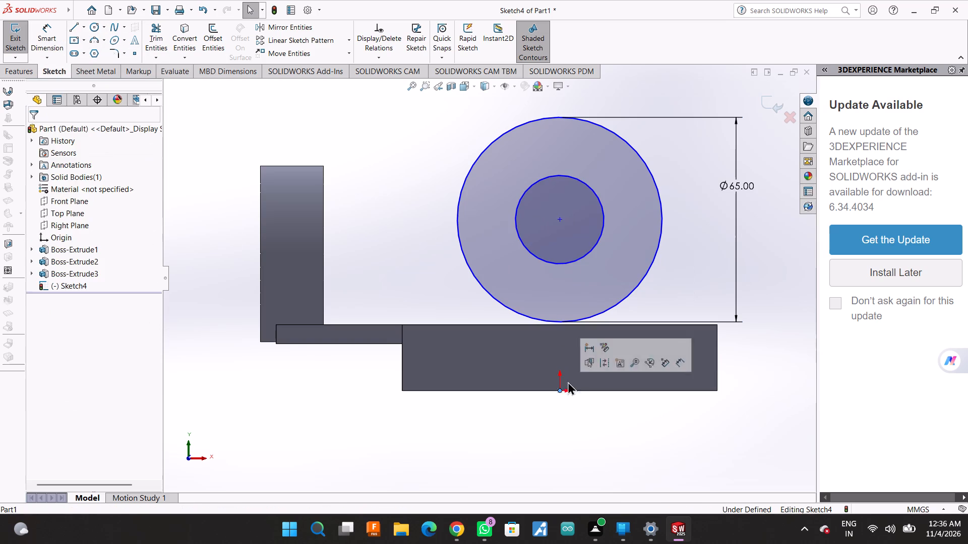
pyautogui.click(50, 31)
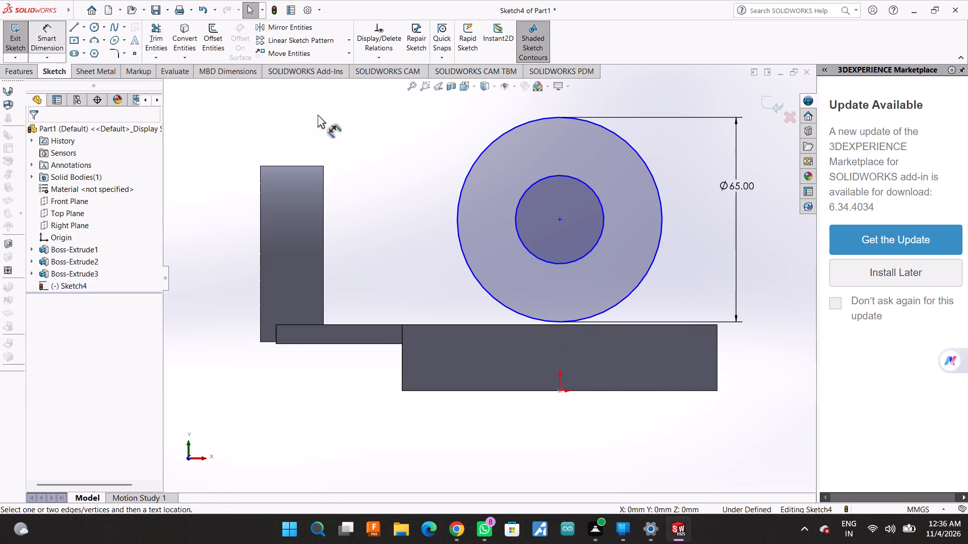
pyautogui.click(558, 219)
pyautogui.click(557, 391)
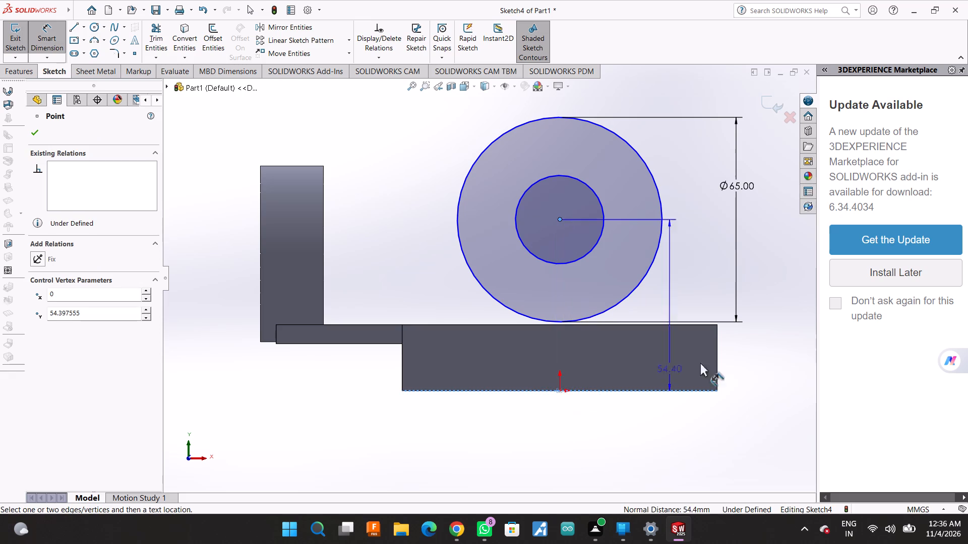
pyautogui.click(768, 337)
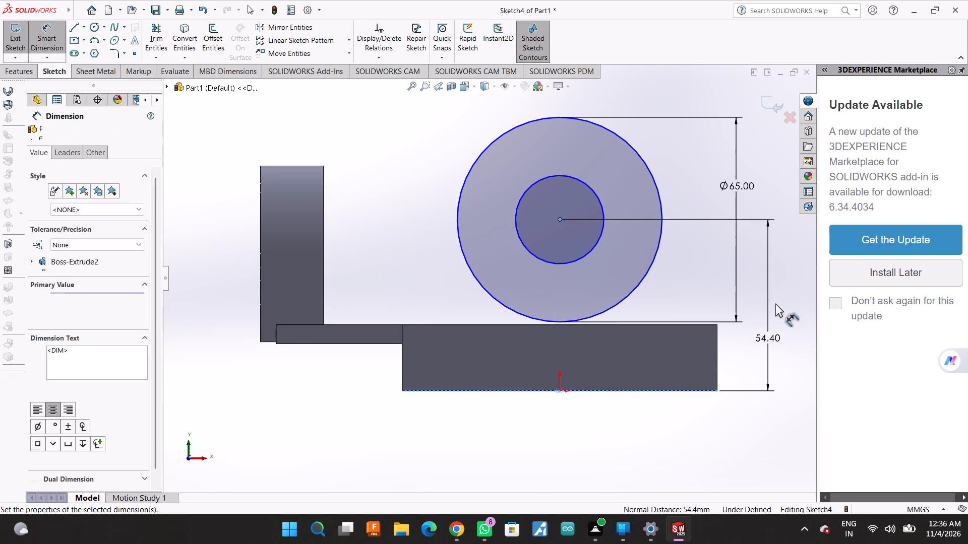
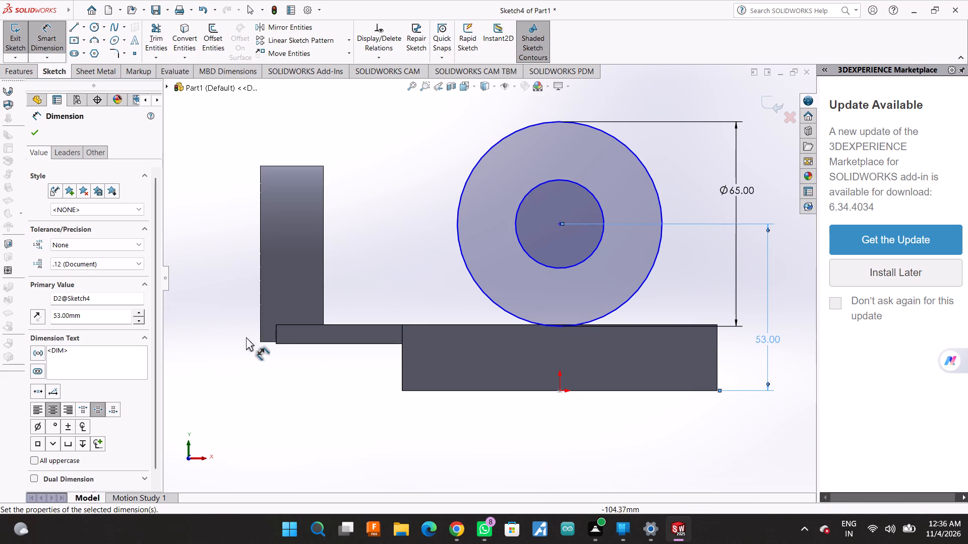
# Undo the vertical dimension between the concentric circles' centre and the base block's bottom edge, including its value change.
pyautogui.moveTo(256, 342); pyautogui.dragTo(260, 334, button='middle')
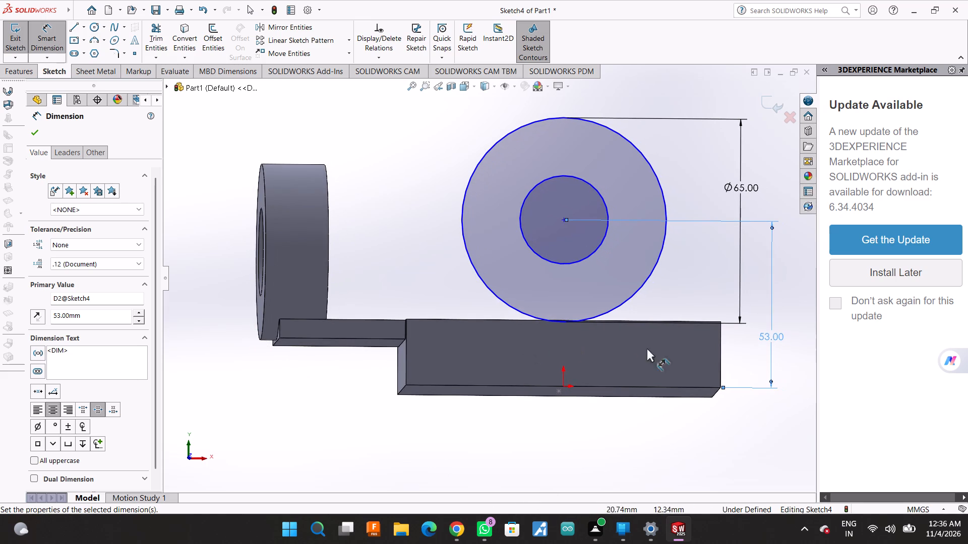
pyautogui.press('Escape')
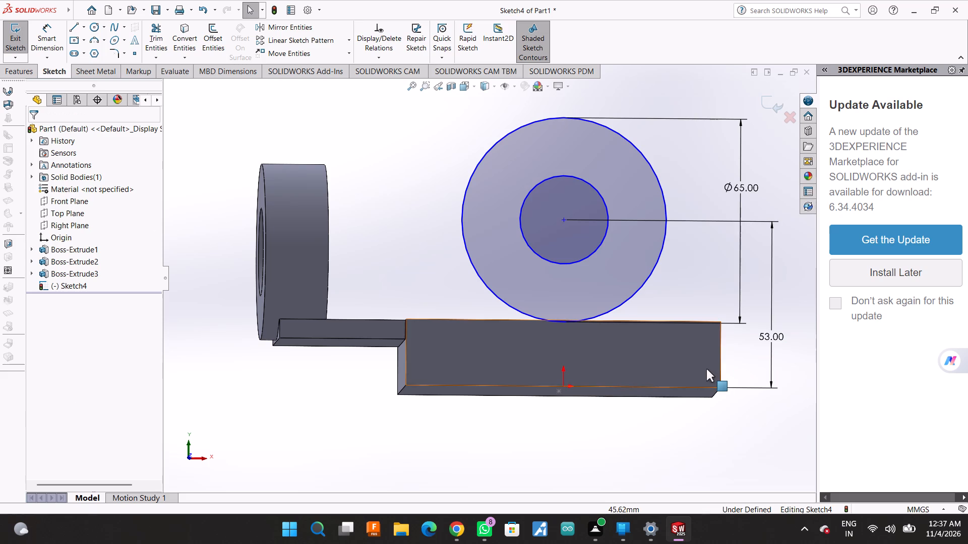
pyautogui.hotkey('ctrl', 'z')
pyautogui.moveTo(713, 382); pyautogui.dragTo(709, 407, button='middle')
pyautogui.hotkey('ctrl', 'z')
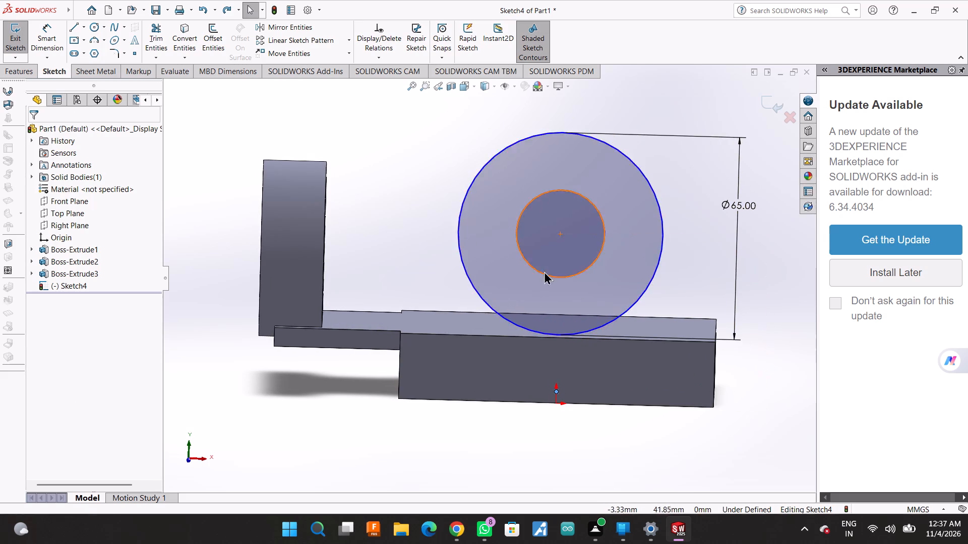
# Dimension the vertical distance from the concentric circles' centre to the top edge of the base block's side face.
pyautogui.click(54, 28)
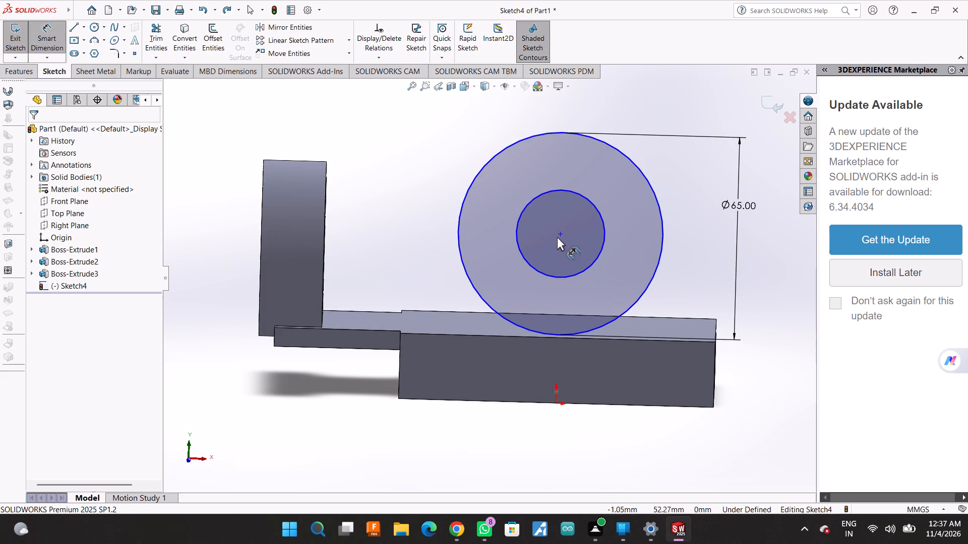
pyautogui.click(558, 235)
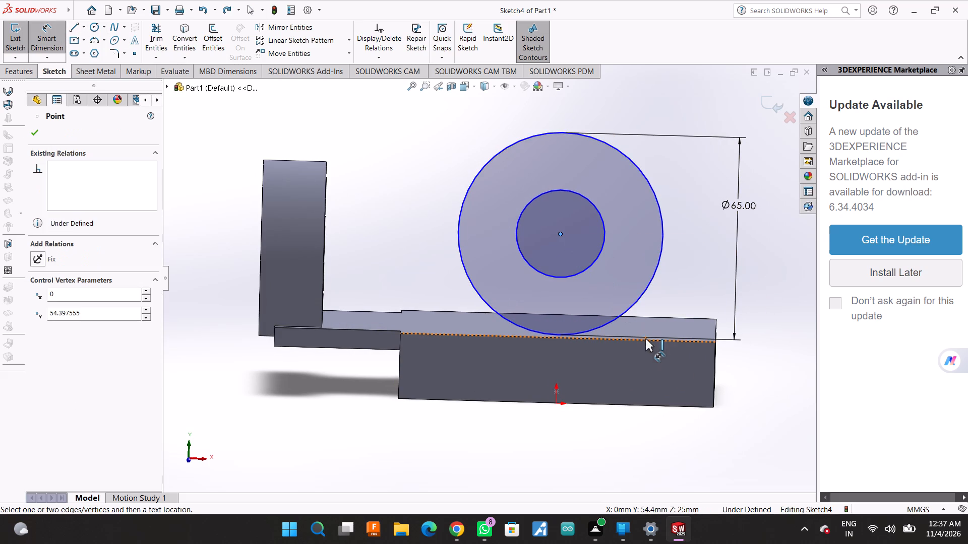
pyautogui.click(645, 338)
pyautogui.click(756, 296)
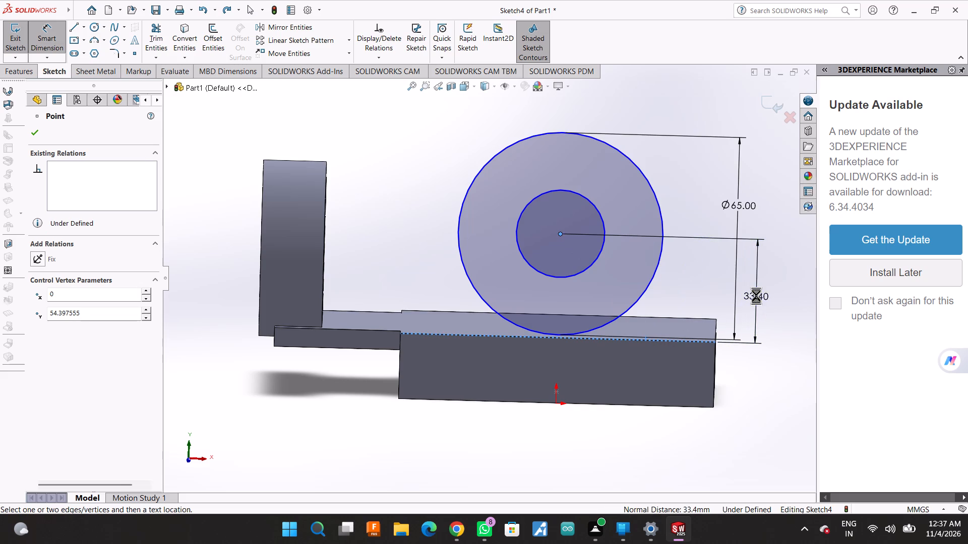
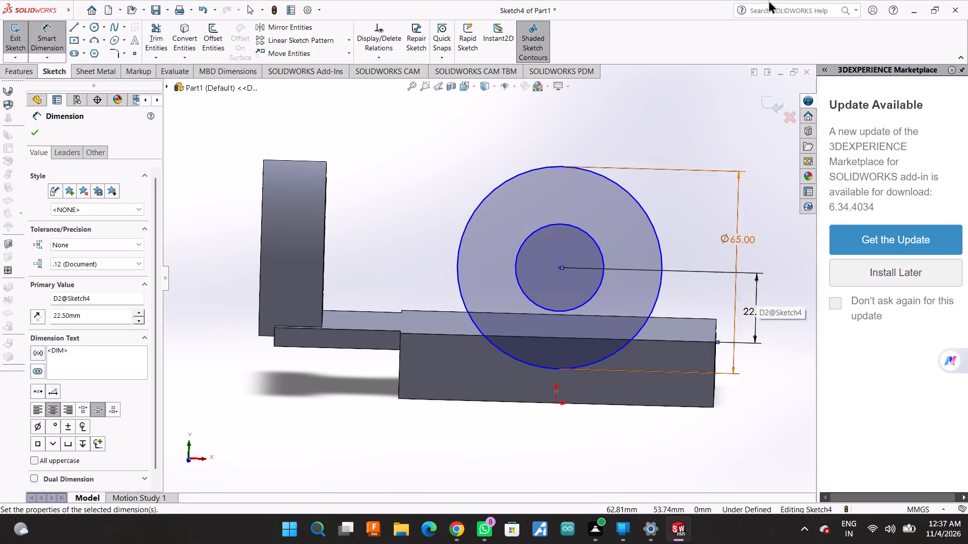
# Open the properties of the outer circle's diameter dimension in the side-face sketch.
pyautogui.moveTo(717, 394); pyautogui.dragTo(716, 393, button='middle')
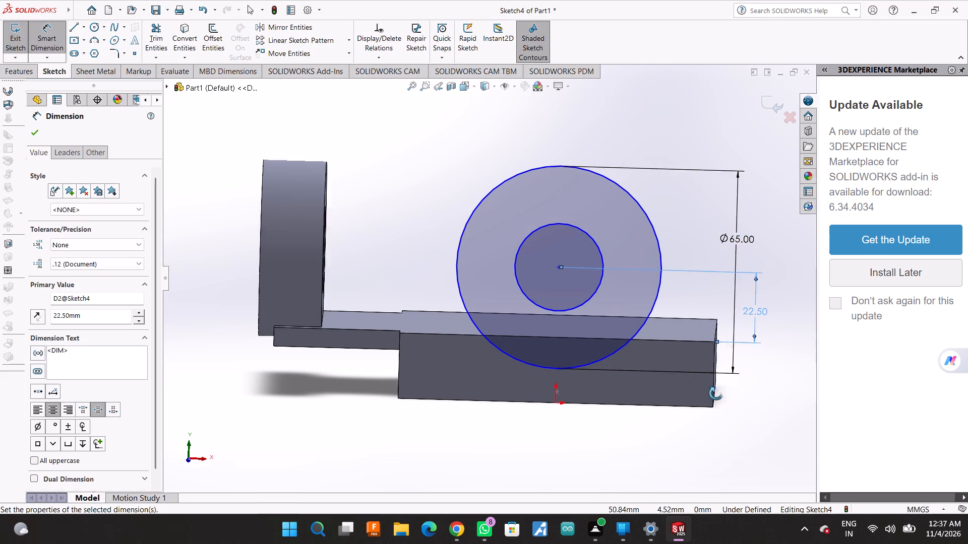
pyautogui.moveTo(716, 393); pyautogui.dragTo(711, 373, button='middle')
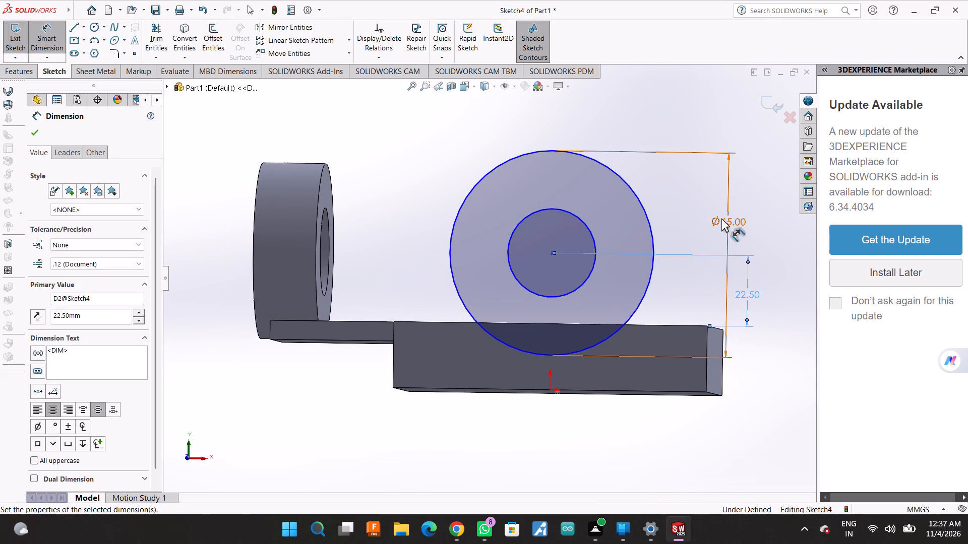
pyautogui.click(721, 218)
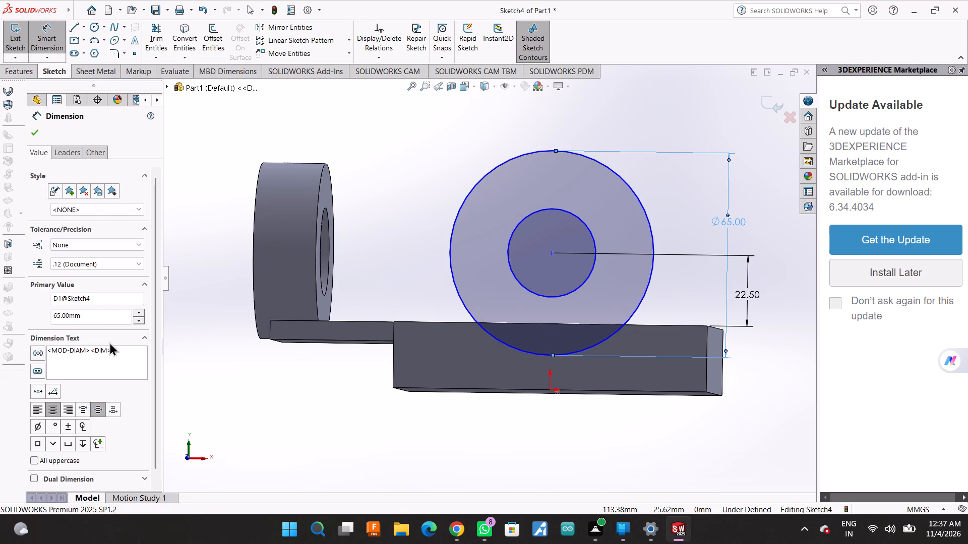
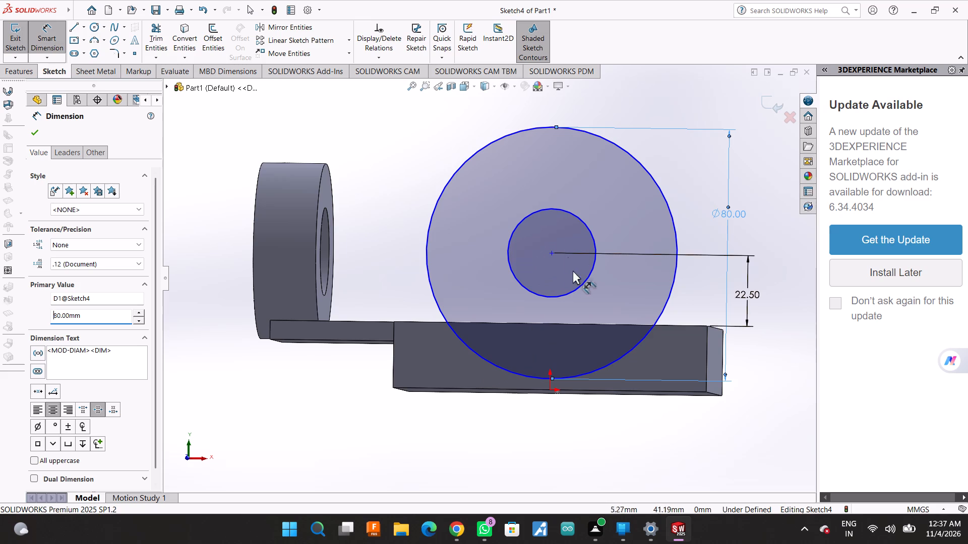
# Dimension the diameter of the inner concentric circle in the side-face sketch.
pyautogui.click(594, 260)
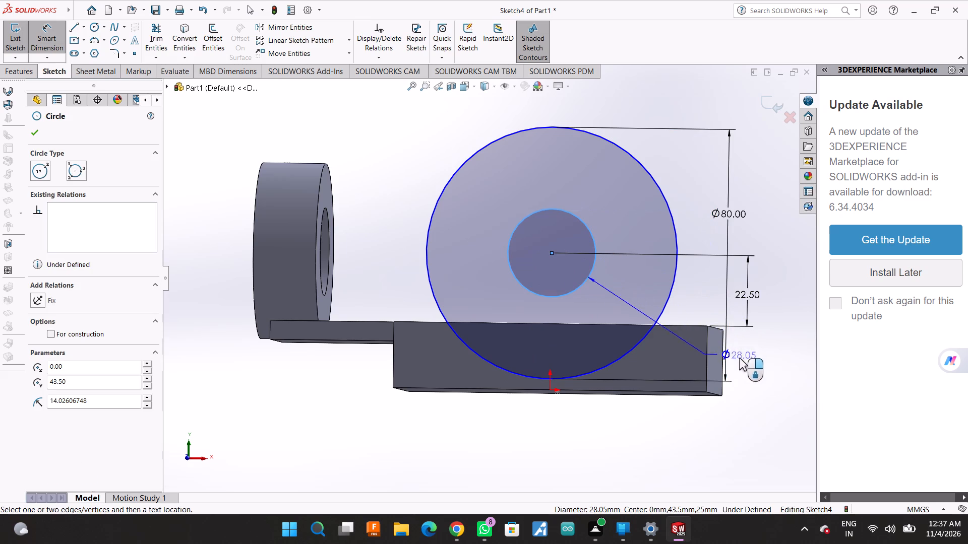
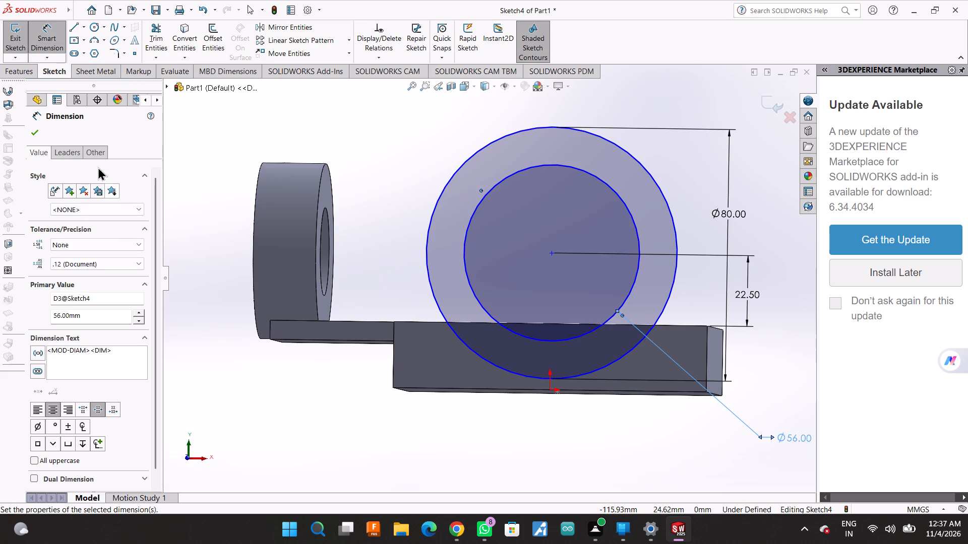
# Extrude the concentric-circle side-face sketch as a ring, 5 mm in the first direction and 50 mm in the second.
pyautogui.click(41, 138)
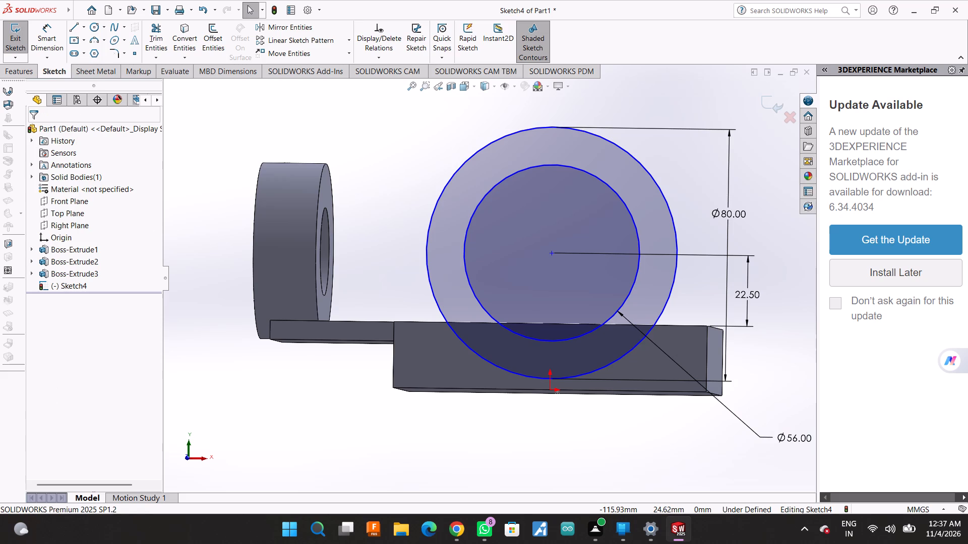
pyautogui.click(5, 71)
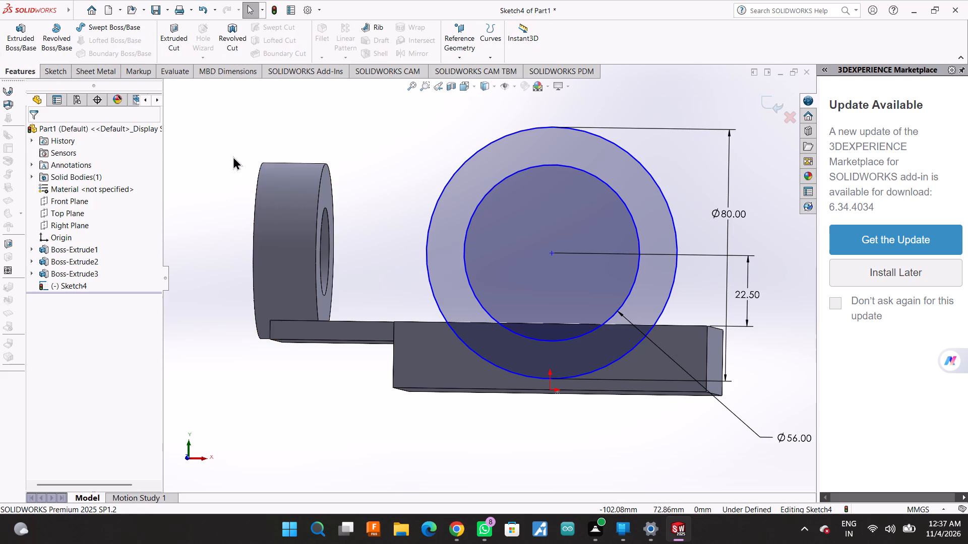
pyautogui.moveTo(233, 156); pyautogui.dragTo(294, 225, button='middle')
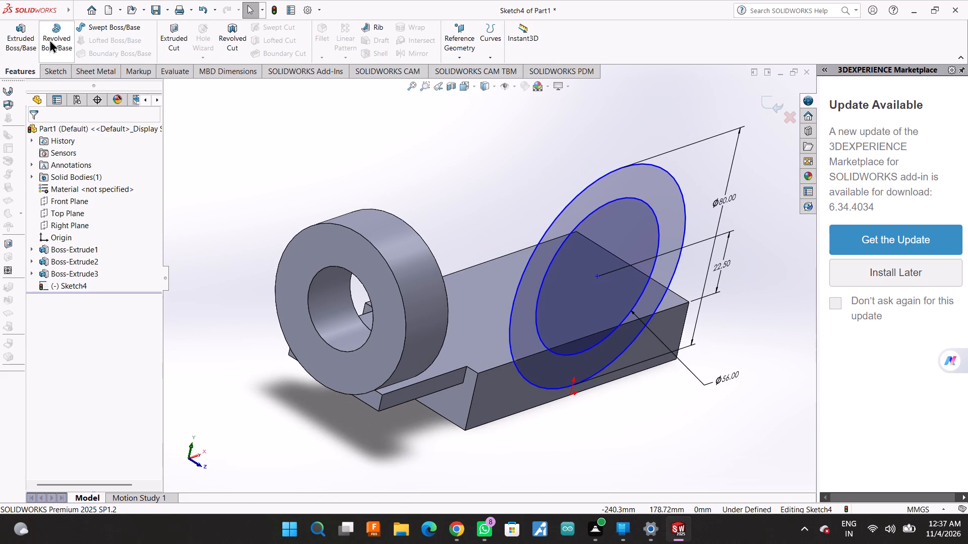
pyautogui.click(27, 45)
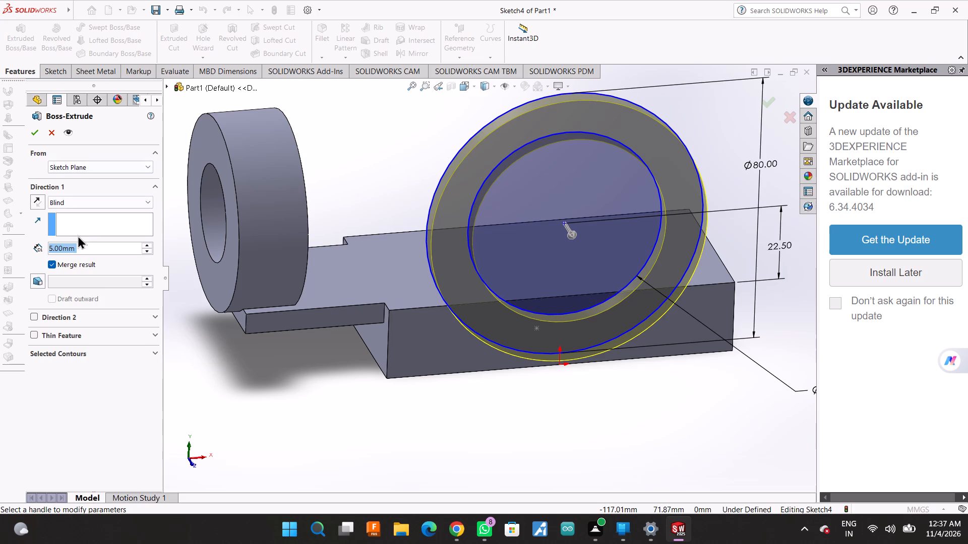
pyautogui.click(34, 317)
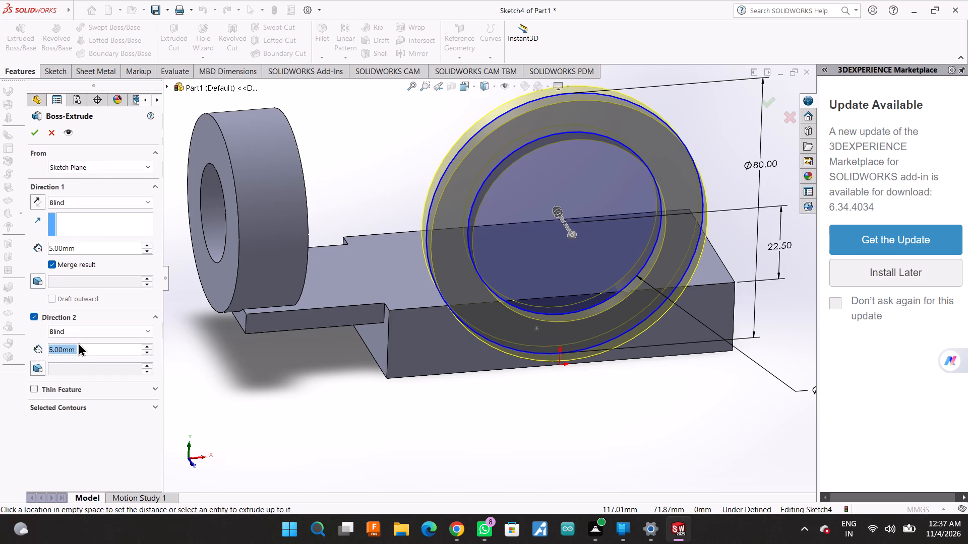
pyautogui.write('50')
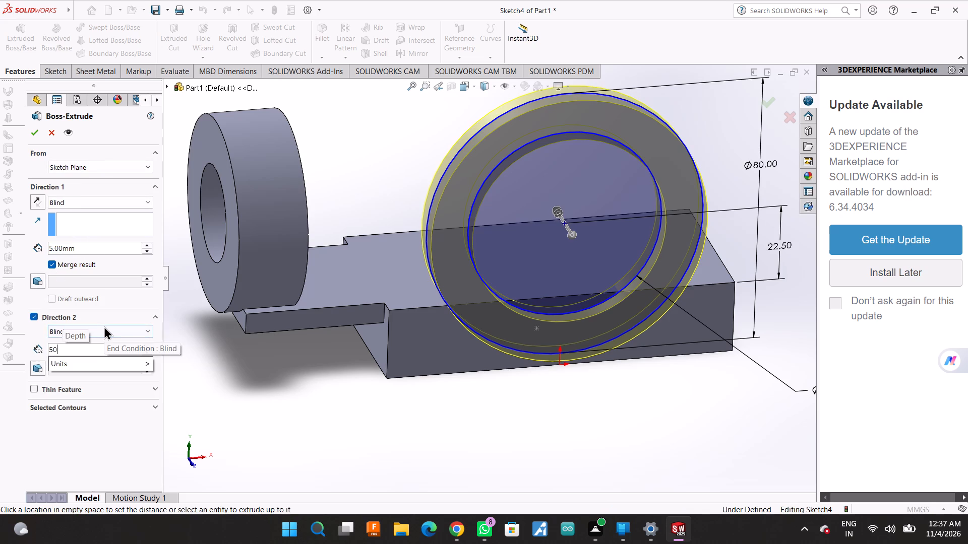
pyautogui.press('Return')
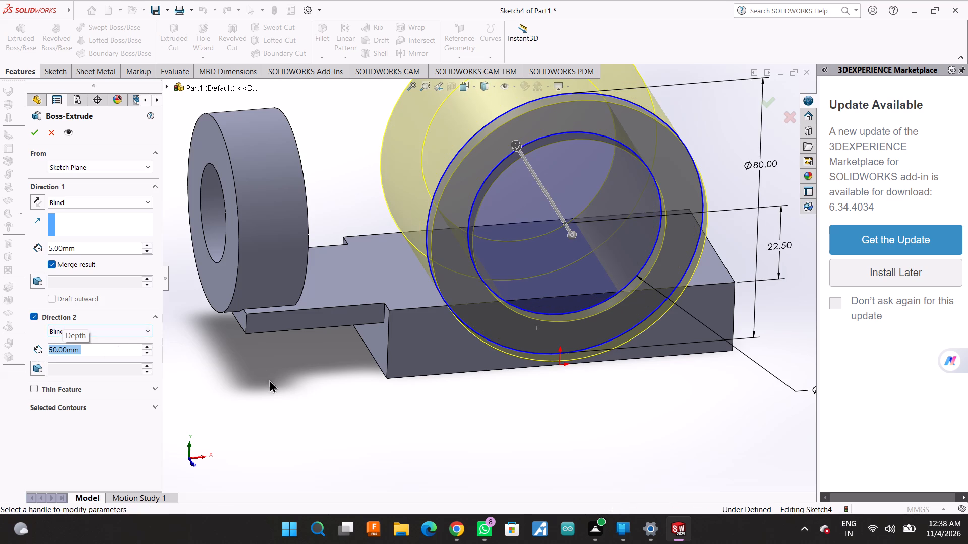
pyautogui.moveTo(361, 401); pyautogui.dragTo(406, 419, button='middle')
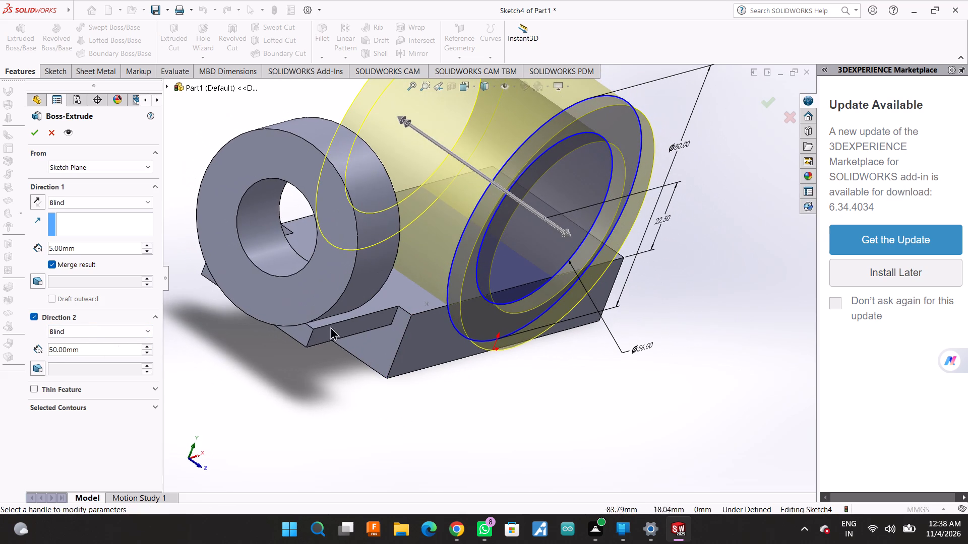
pyautogui.scroll(2, 512, 399)
pyautogui.moveTo(447, 355); pyautogui.dragTo(571, 404, button='middle')
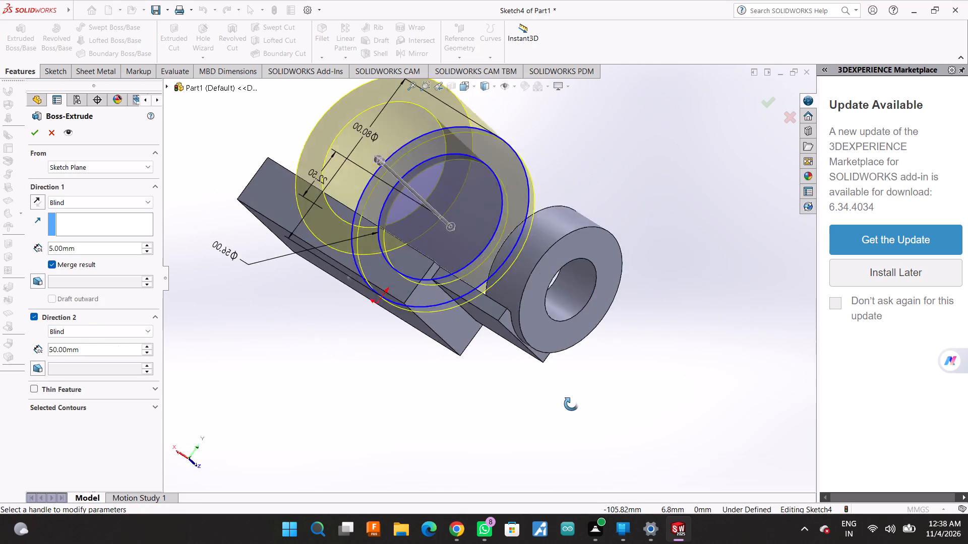
pyautogui.moveTo(571, 404); pyautogui.dragTo(476, 435, button='middle')
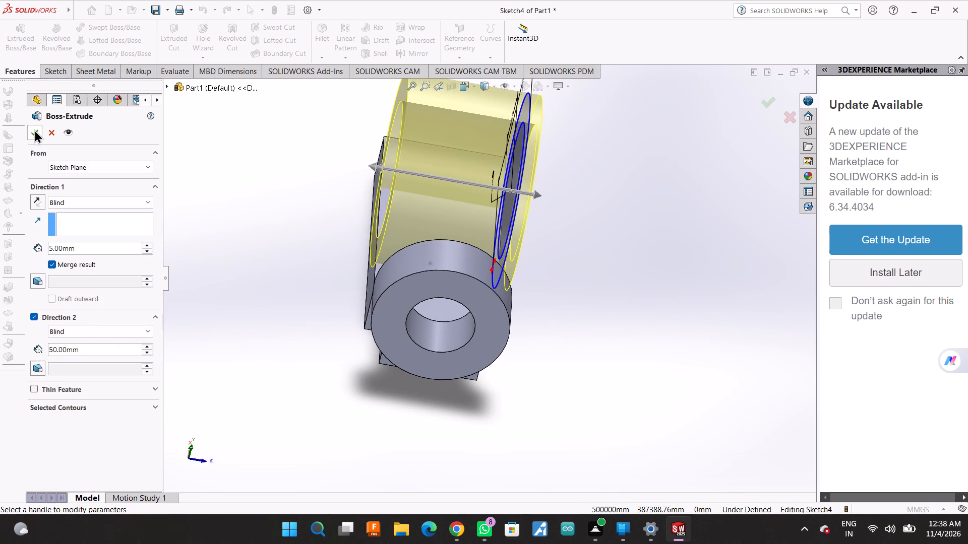
pyautogui.click(34, 133)
# Sketch a circle of 28 mm radius on the large ring's end face, concentric with the ring and matching its inner edge.
pyautogui.moveTo(711, 299); pyautogui.dragTo(633, 295, button='middle')
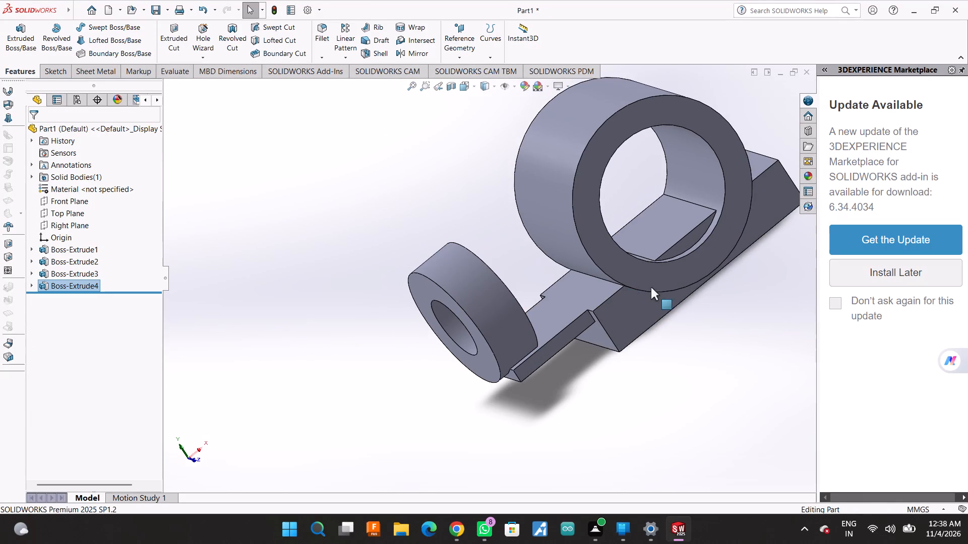
pyautogui.scroll(-1, 652, 292)
pyautogui.scroll(2, 665, 291)
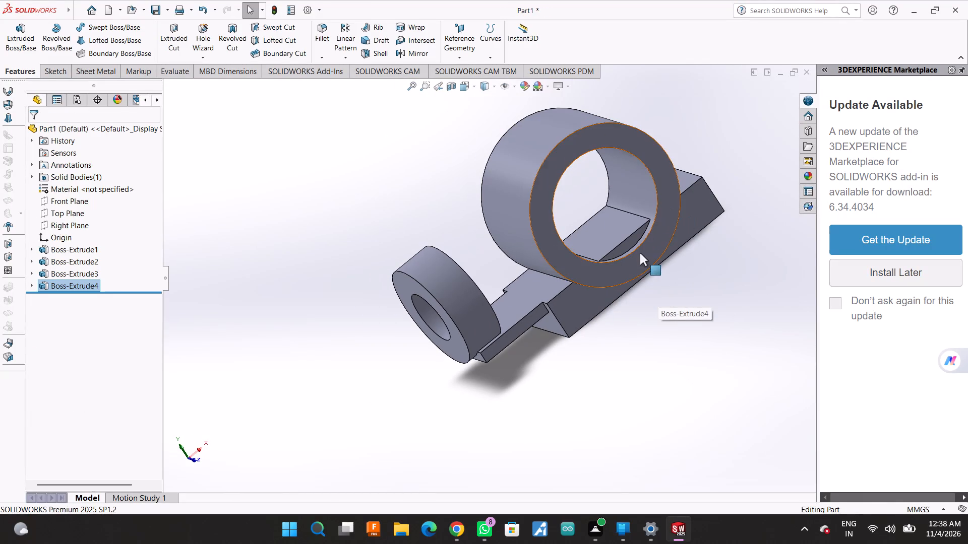
pyautogui.click(640, 253)
pyautogui.click(687, 223)
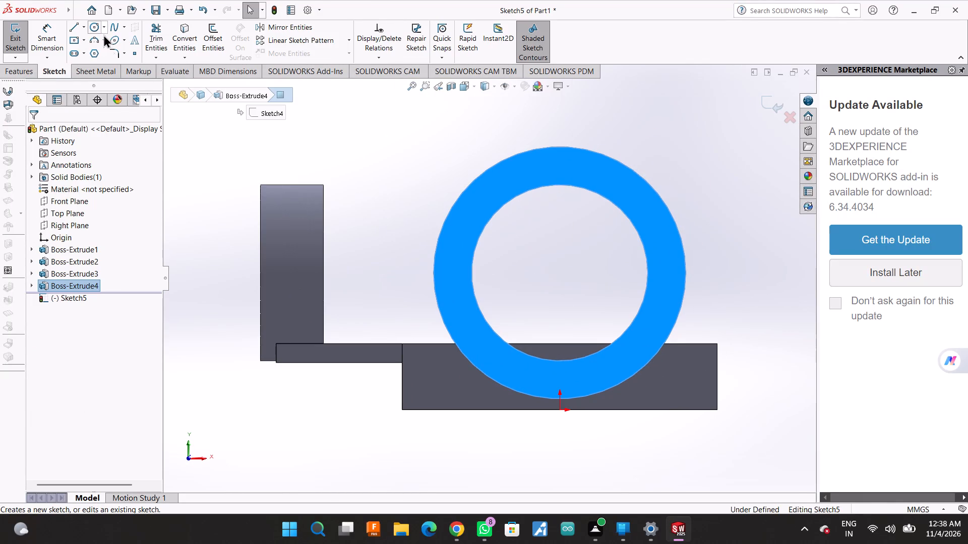
pyautogui.click(94, 26)
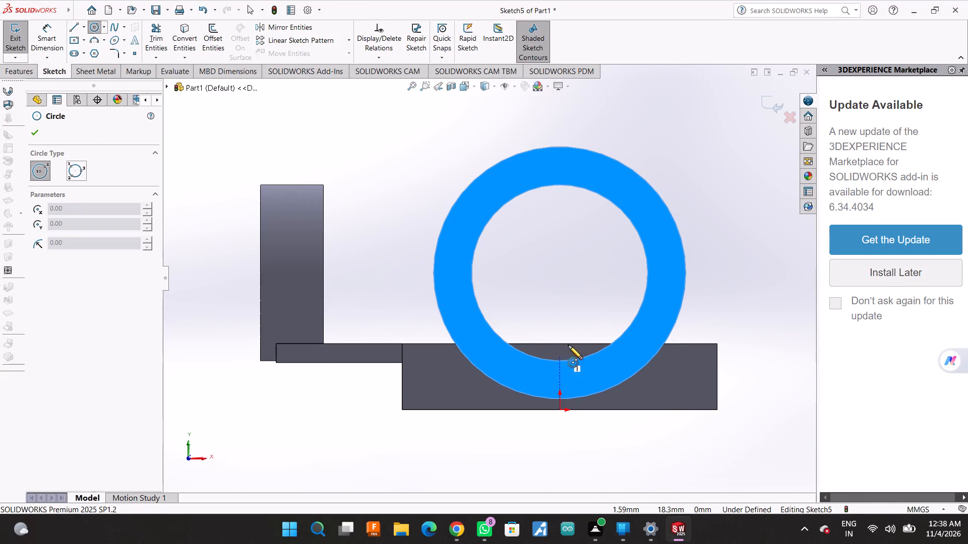
pyautogui.click(559, 274)
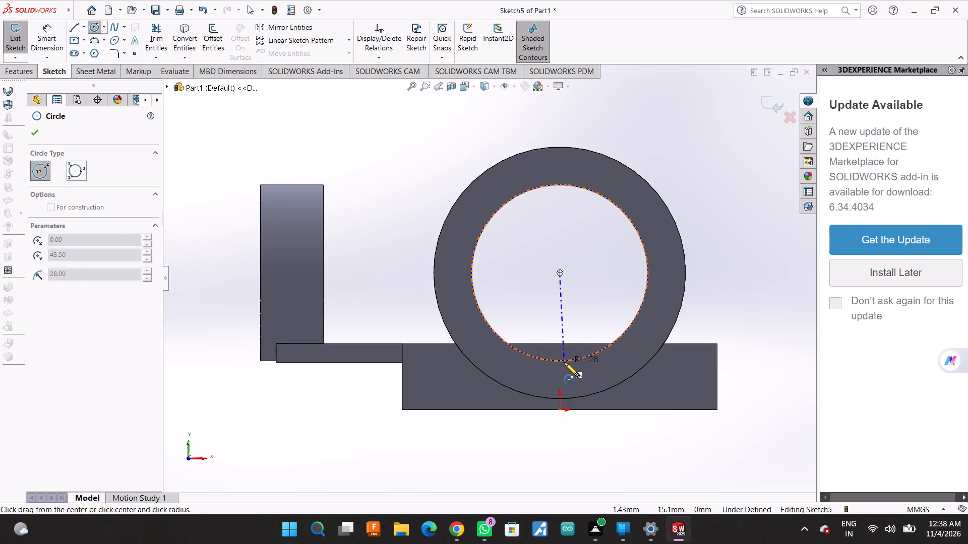
pyautogui.click(564, 362)
pyautogui.click(34, 137)
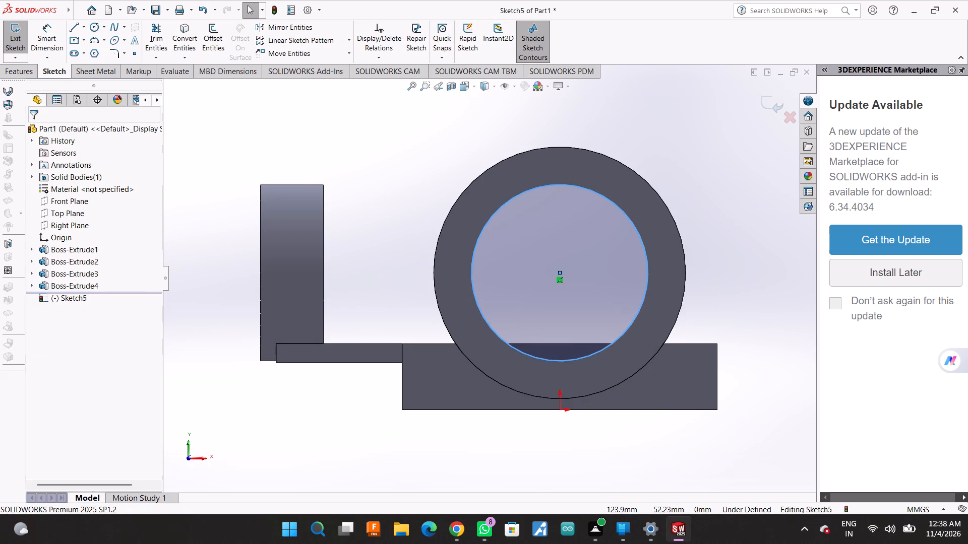
# Cut-extrude the circle through the large ring with the Up To Next end condition.
pyautogui.click(28, 79)
pyautogui.click(28, 73)
pyautogui.moveTo(167, 34); pyautogui.dragTo(185, 56)
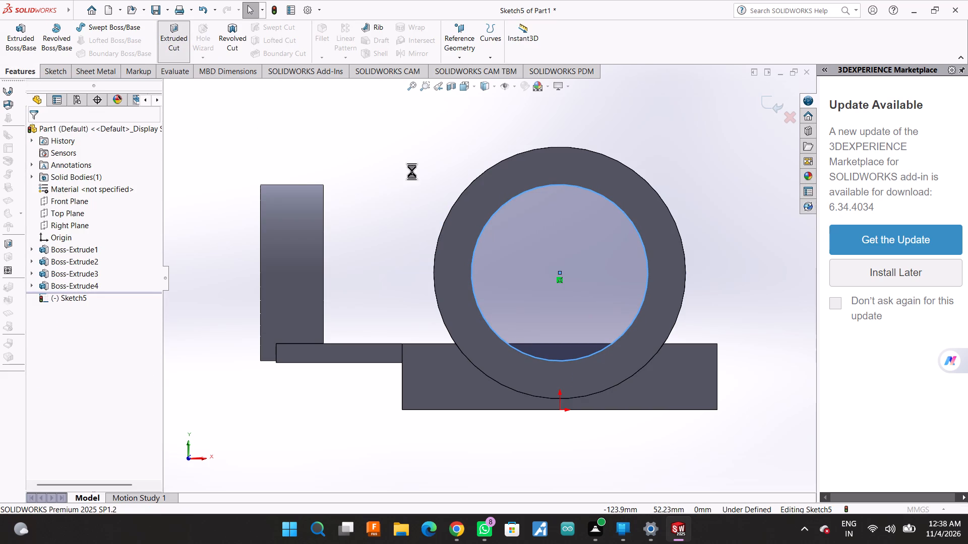
pyautogui.scroll(1, 412, 171)
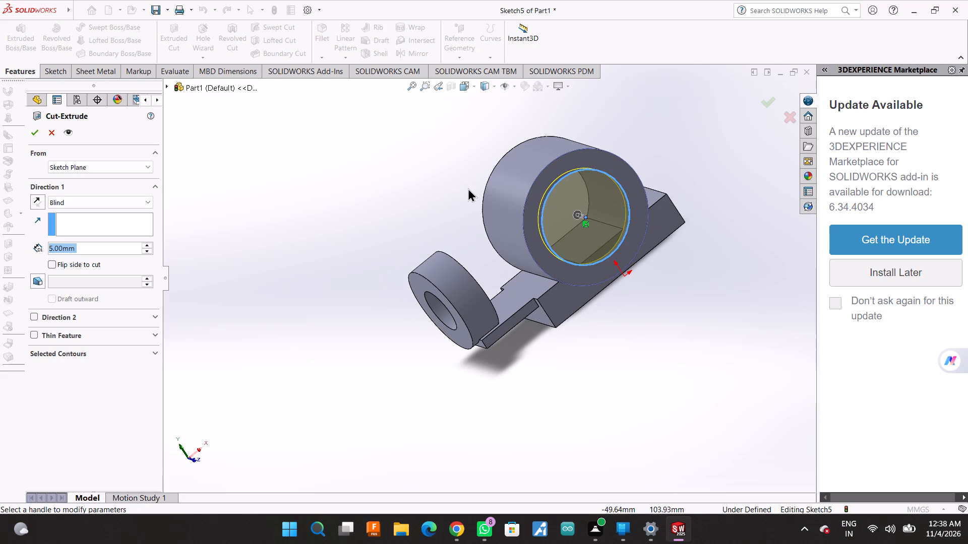
pyautogui.moveTo(449, 177); pyautogui.dragTo(515, 256, button='middle')
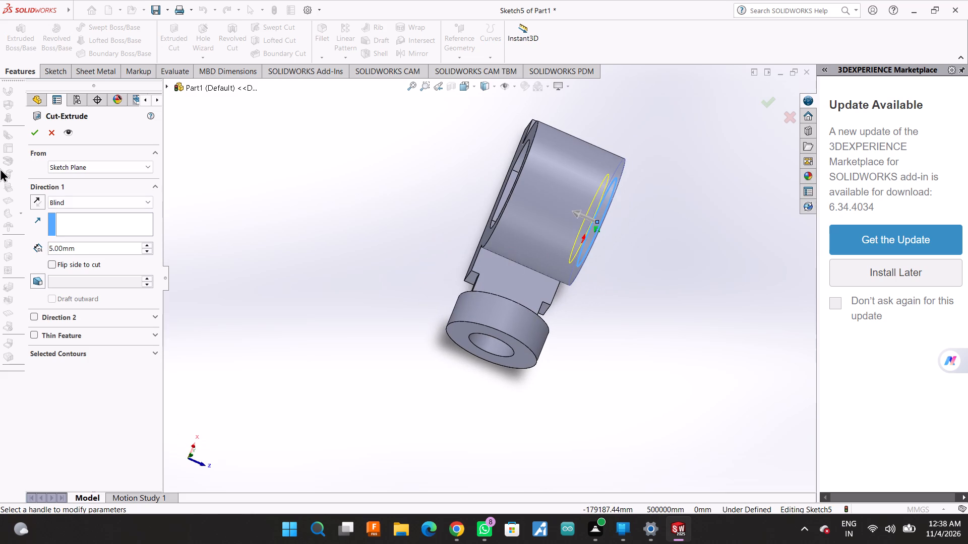
pyautogui.click(93, 208)
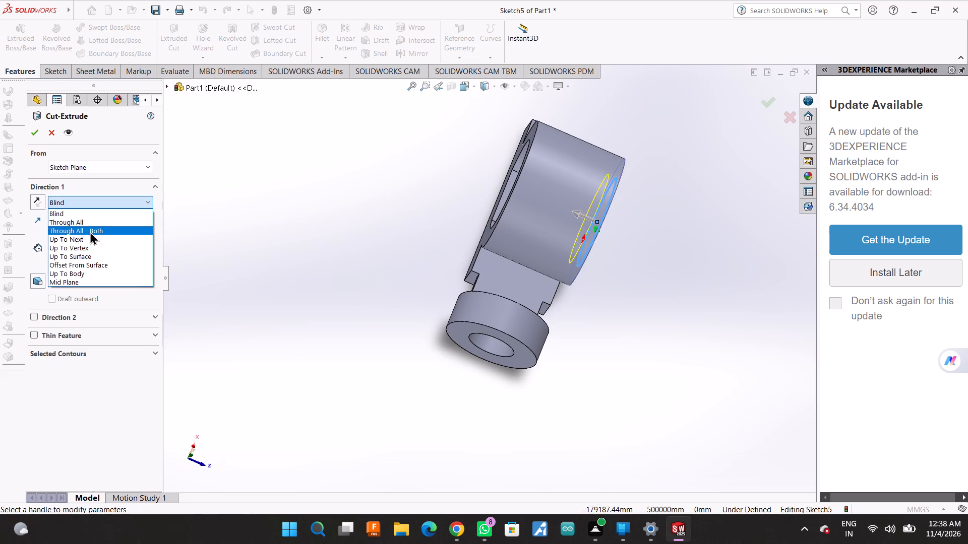
pyautogui.click(86, 237)
pyautogui.click(37, 133)
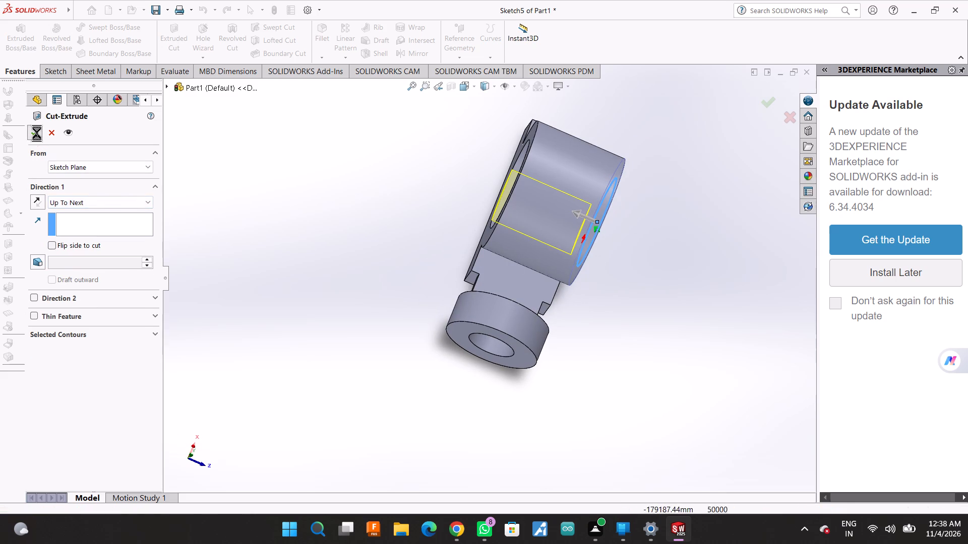
# Inspect the bored large ring and its junction with the base block from several angles.
pyautogui.scroll(1, 612, 358)
pyautogui.moveTo(600, 271); pyautogui.dragTo(575, 253, button='middle')
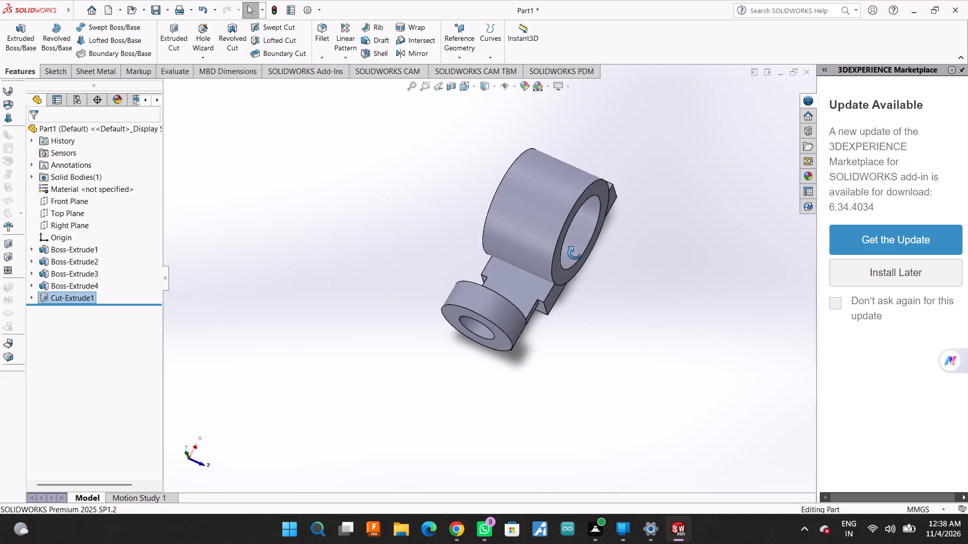
pyautogui.moveTo(575, 253); pyautogui.dragTo(515, 277, button='middle')
pyautogui.middleClick(557, 237)
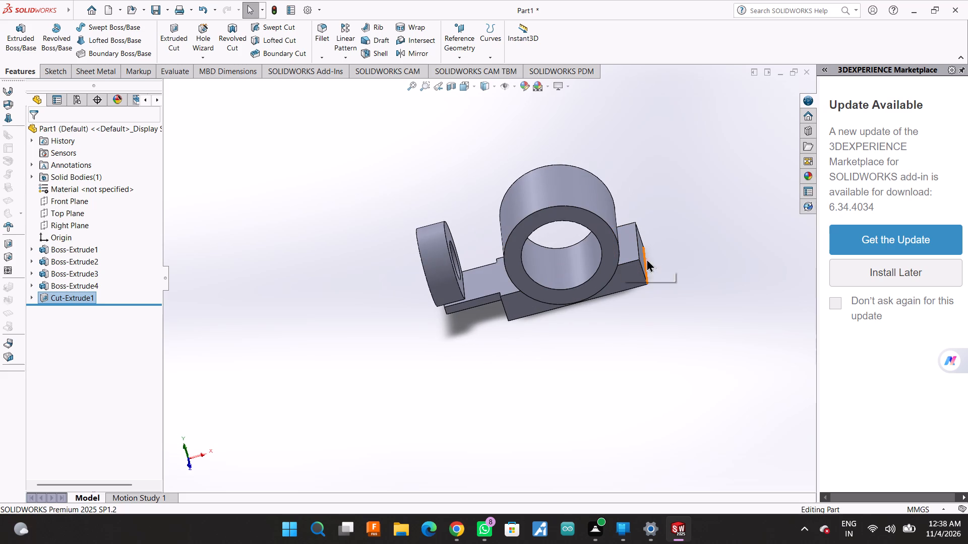
pyautogui.moveTo(659, 275); pyautogui.dragTo(677, 274, button='middle')
pyautogui.scroll(-1, 630, 282)
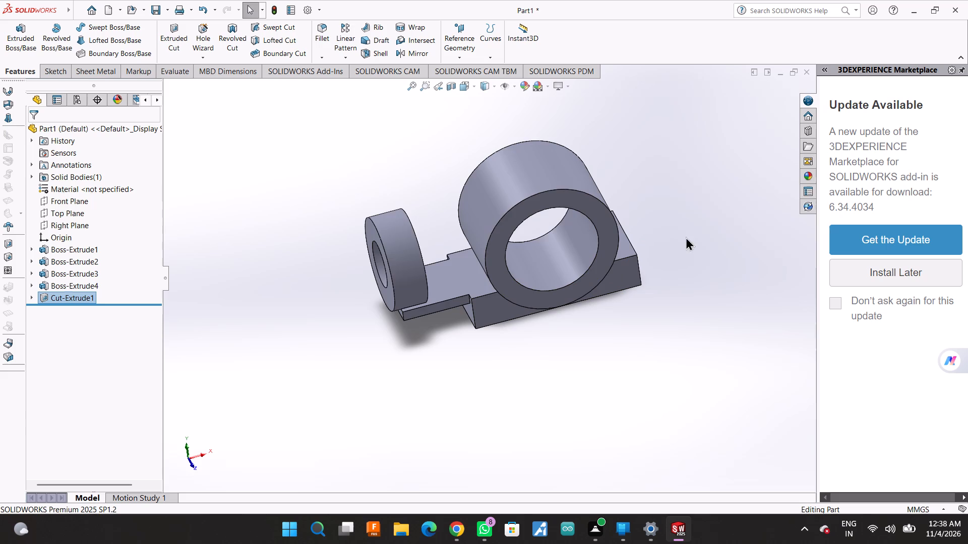
pyautogui.moveTo(678, 237); pyautogui.dragTo(658, 181, button='middle')
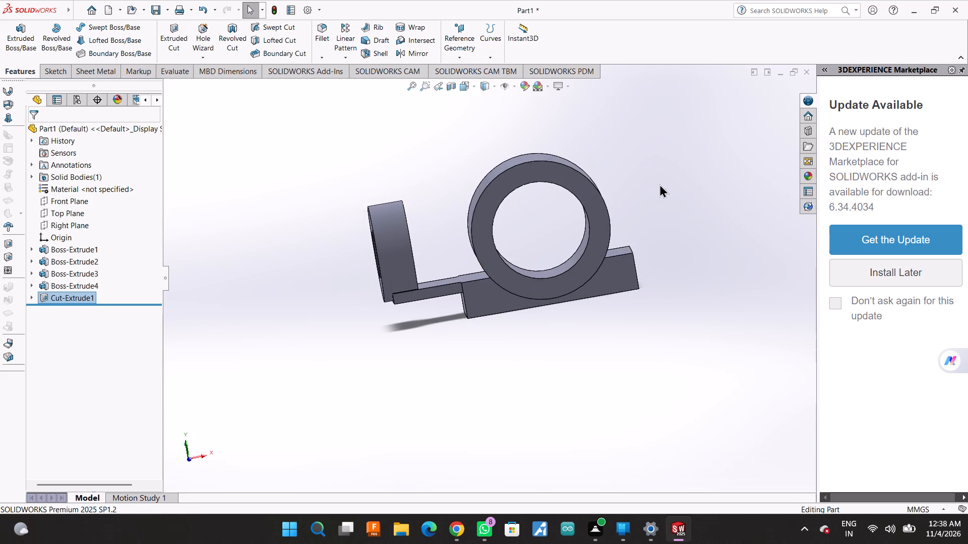
pyautogui.scroll(-1, 654, 213)
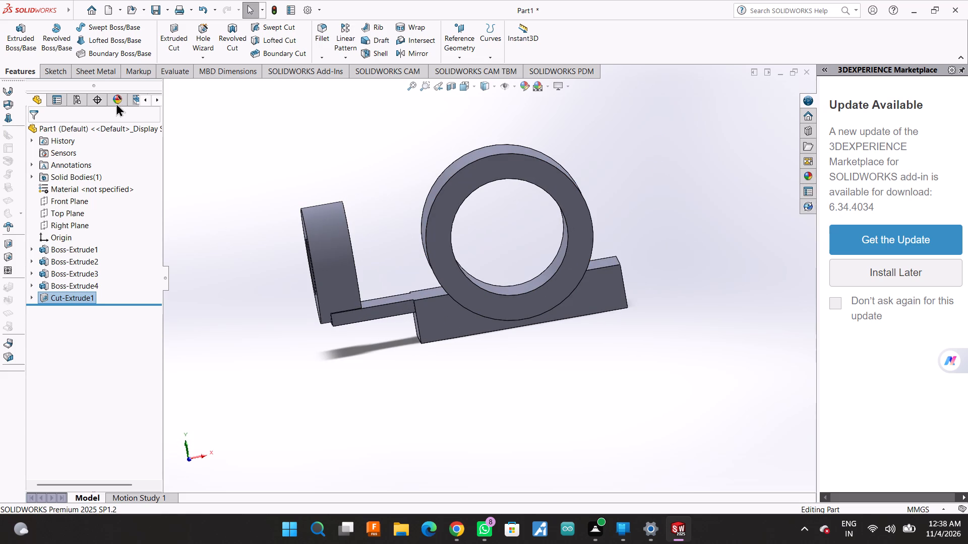
# On the block's side face, sketch a vertical line about 71 mm upward from the top corner opposite the small ring.
pyautogui.click(52, 75)
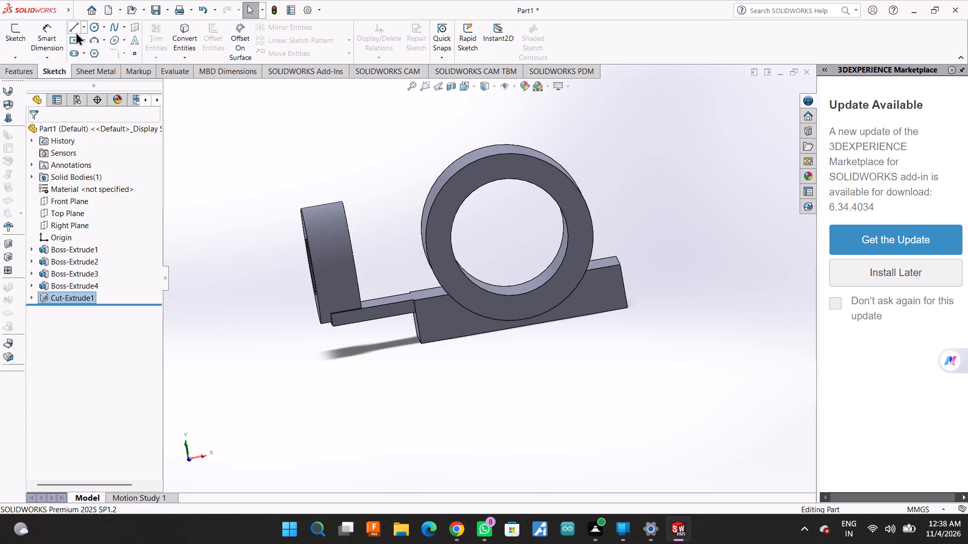
pyautogui.click(68, 30)
pyautogui.scroll(-3, 646, 234)
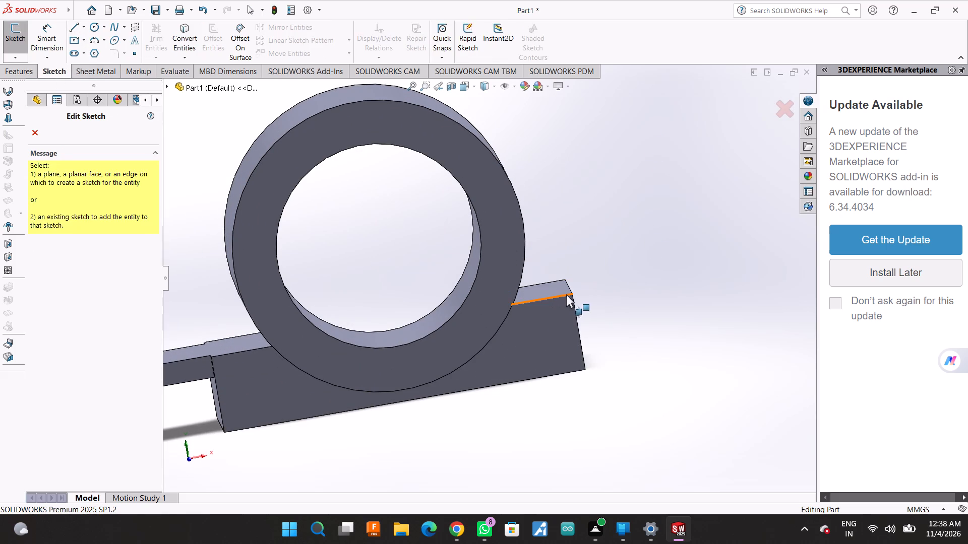
pyautogui.click(524, 338)
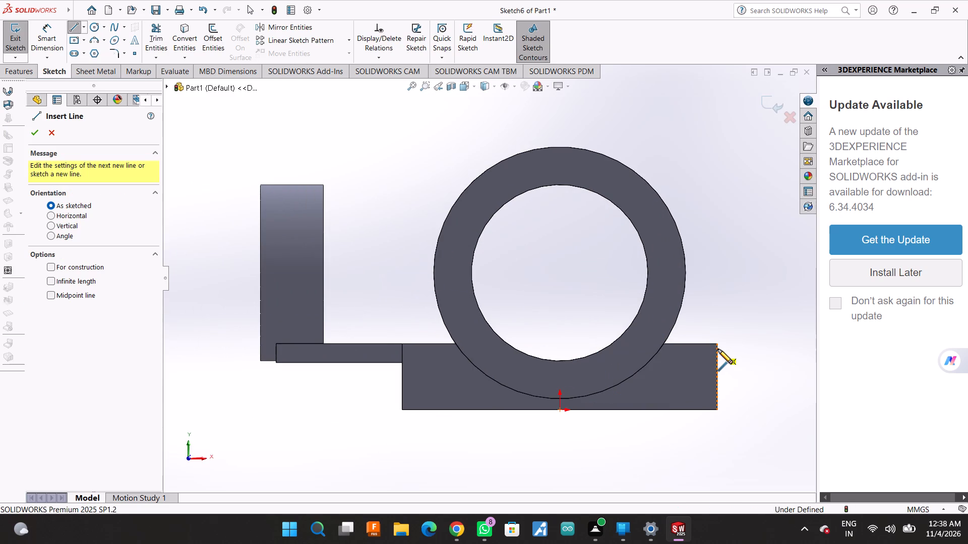
pyautogui.click(716, 344)
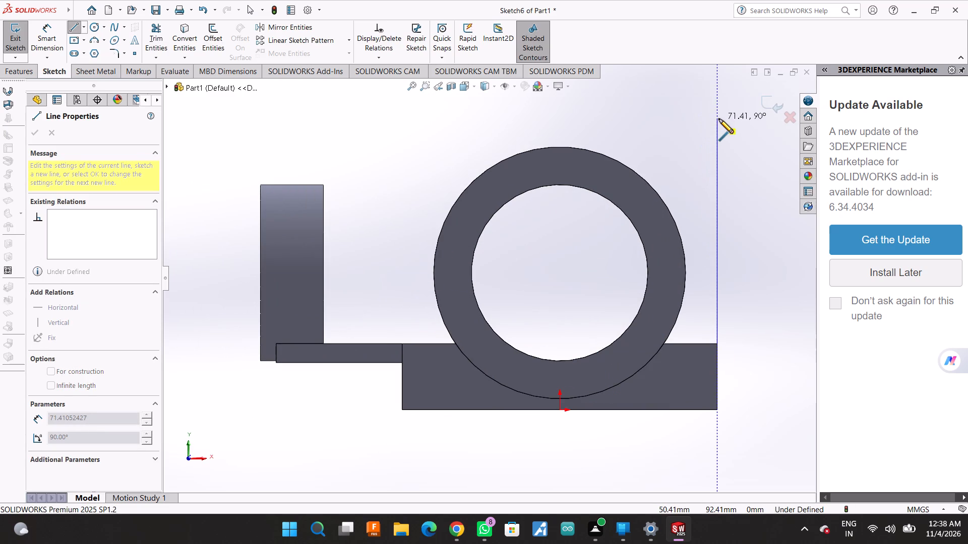
pyautogui.click(719, 119)
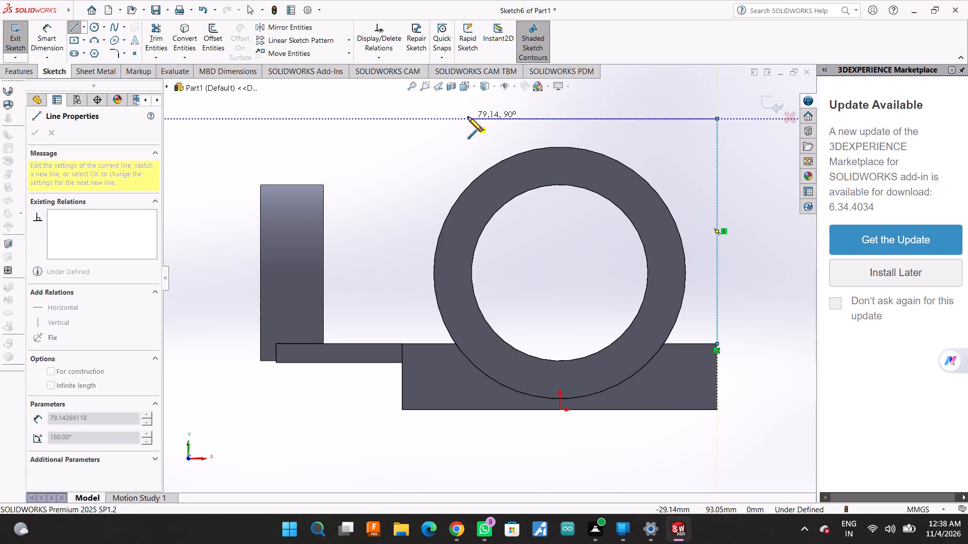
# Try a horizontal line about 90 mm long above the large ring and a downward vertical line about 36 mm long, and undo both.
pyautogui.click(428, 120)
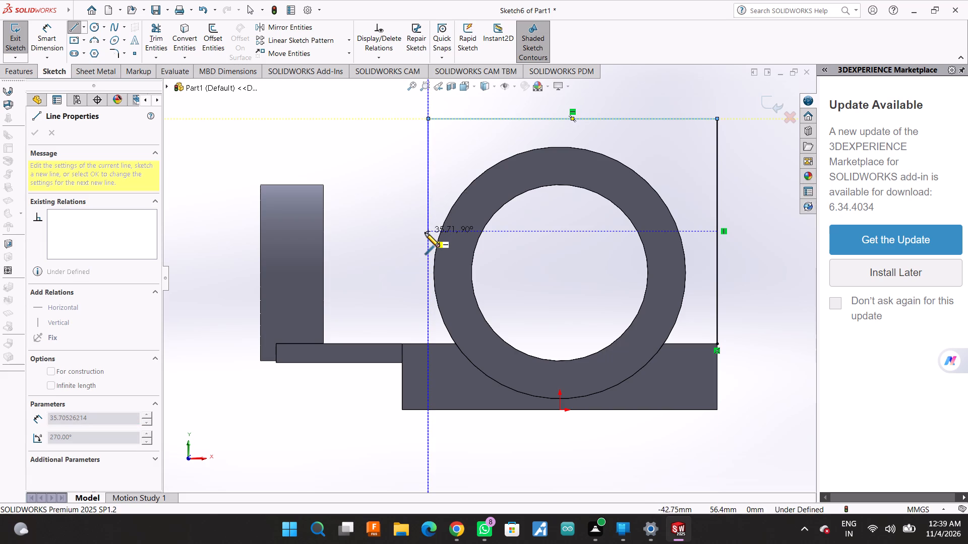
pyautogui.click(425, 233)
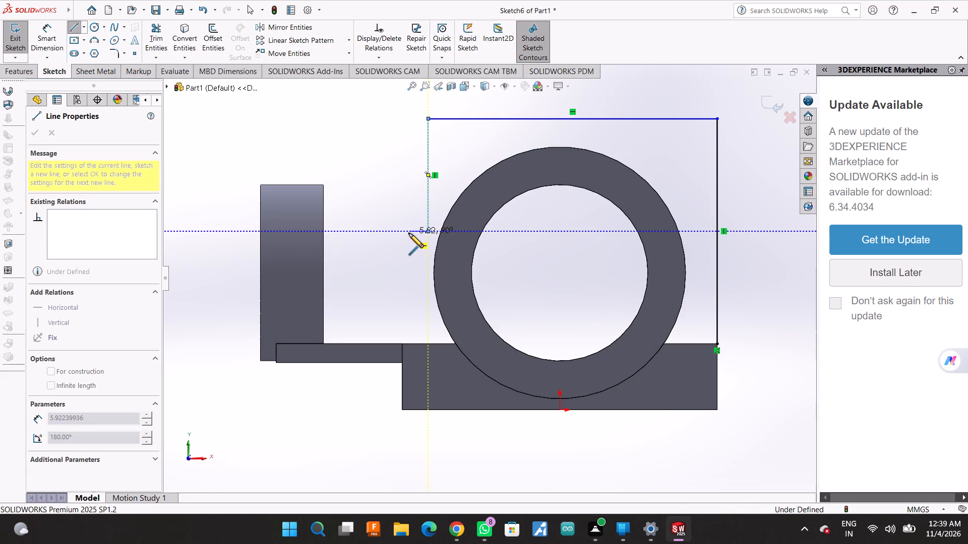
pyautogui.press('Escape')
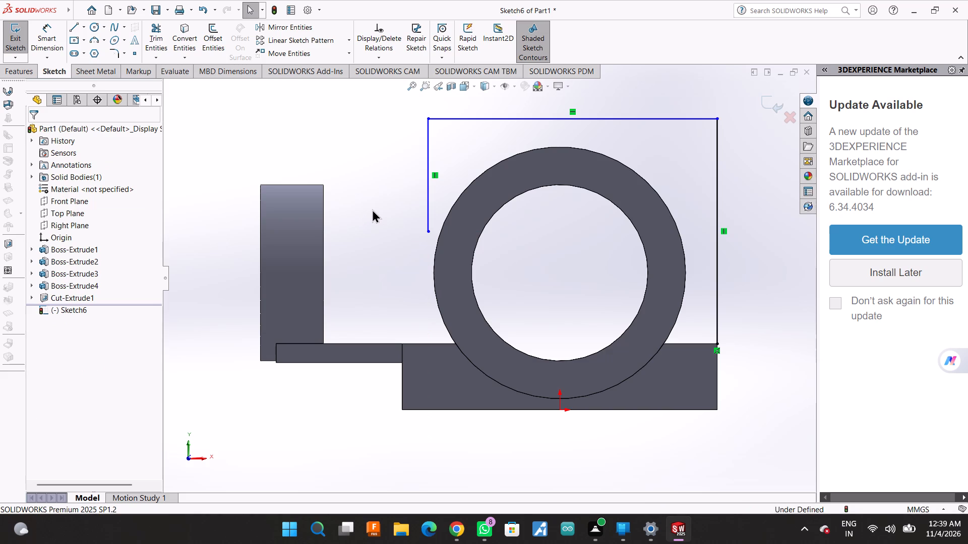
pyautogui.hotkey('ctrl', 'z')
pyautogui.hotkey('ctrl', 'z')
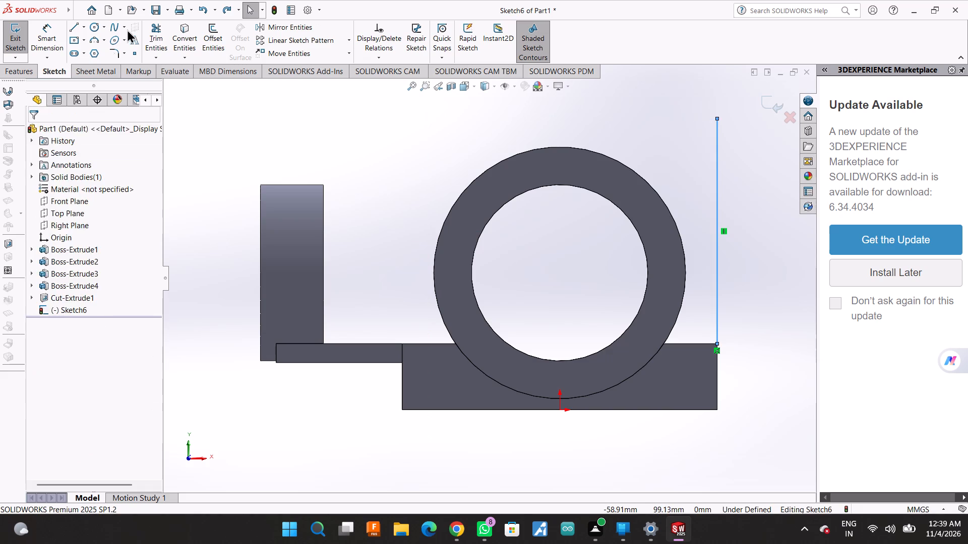
# From the vertical line's upper end, sketch connected lines: about 107 mm horizontally above the large ring, 25 mm down, and 25 mm inward to its outer edge.
pyautogui.click(69, 24)
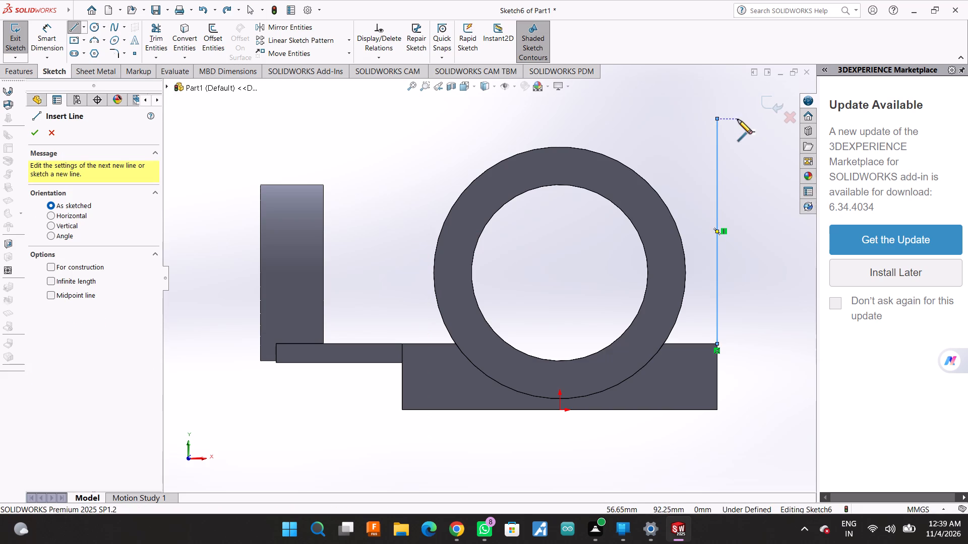
pyautogui.click(718, 118)
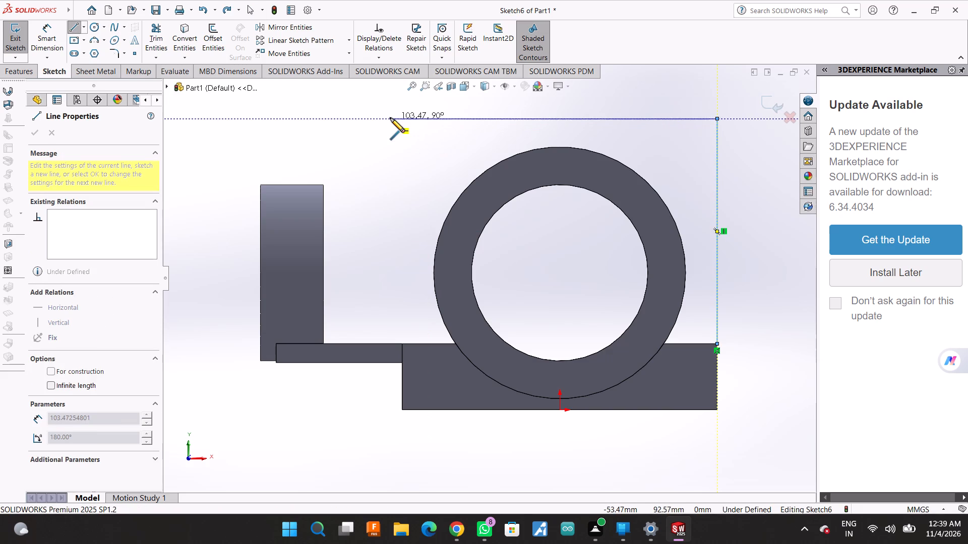
pyautogui.click(381, 118)
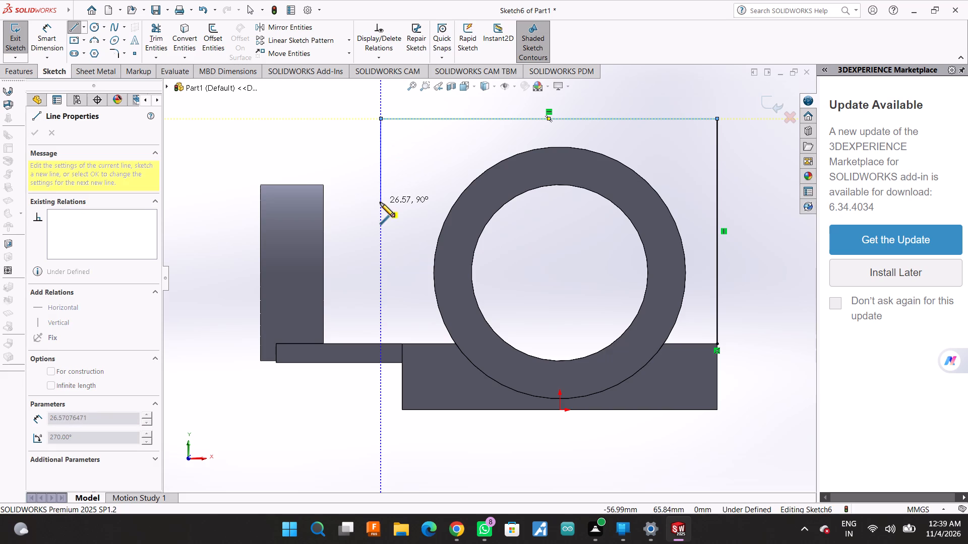
pyautogui.click(380, 198)
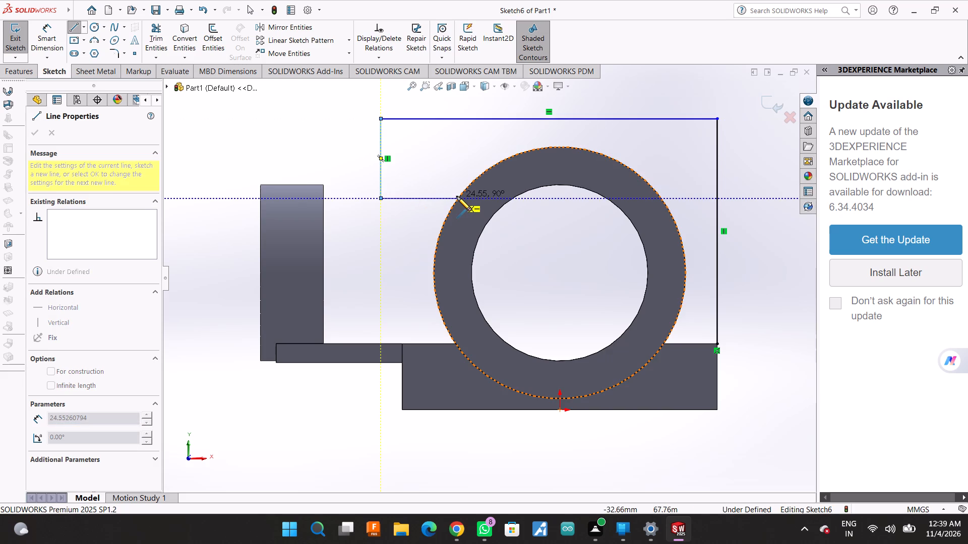
pyautogui.click(457, 196)
pyautogui.press('Escape')
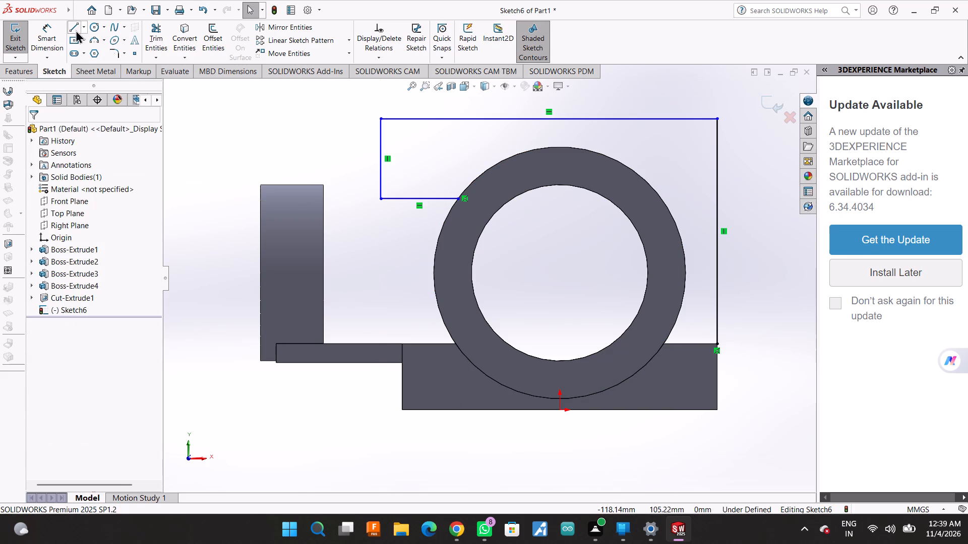
# Dimension the vertical distance between the long horizontal sketch line above the large ring and the base block's bottom edge.
pyautogui.click(56, 33)
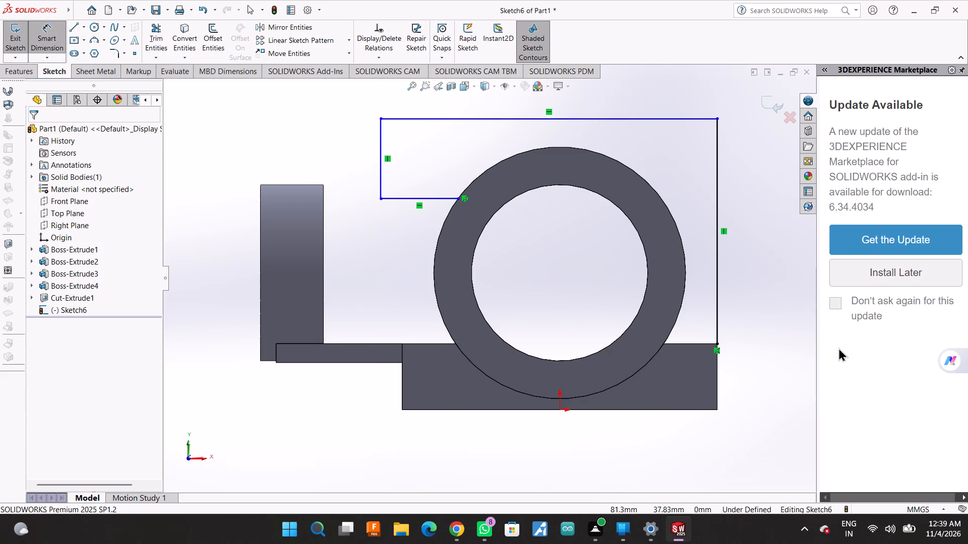
pyautogui.click(670, 119)
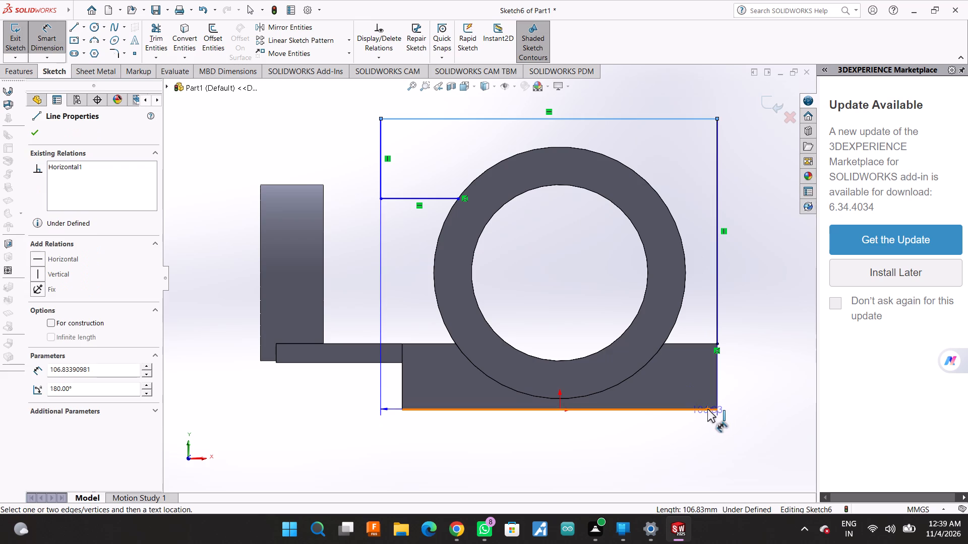
pyautogui.click(707, 409)
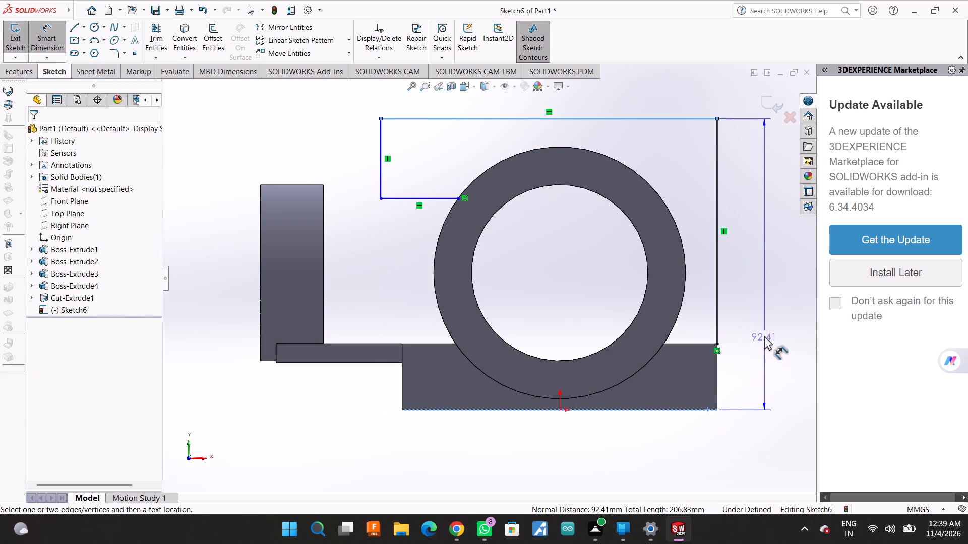
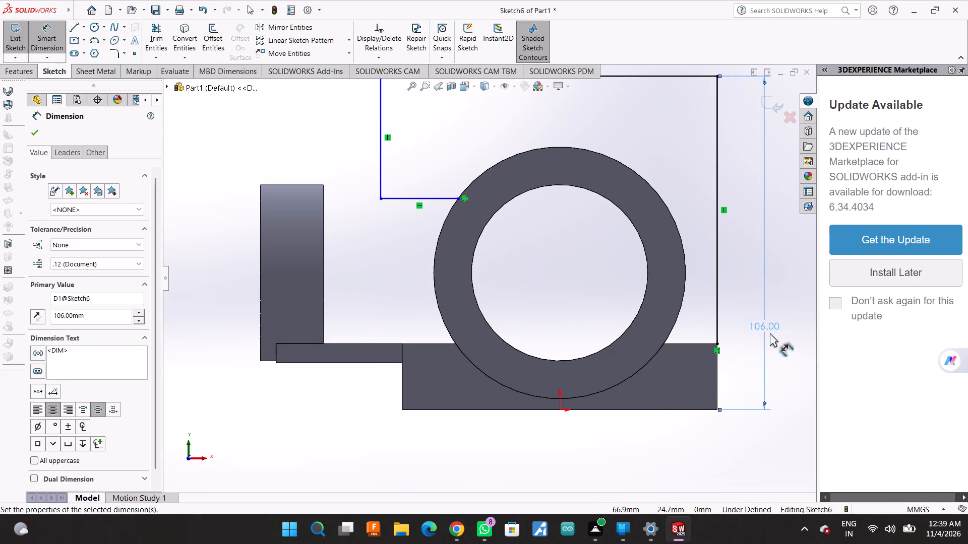
# Dimension the horizontal distance between the profile's two vertical sketch lines, placing the dimension above the long top line.
pyautogui.scroll(3, 764, 335)
pyautogui.scroll(-1, 675, 275)
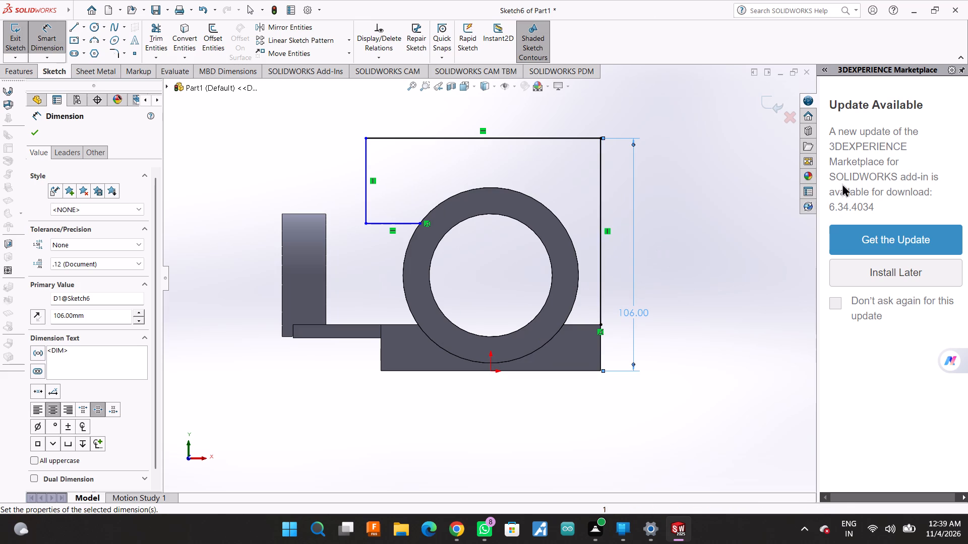
pyautogui.click(366, 177)
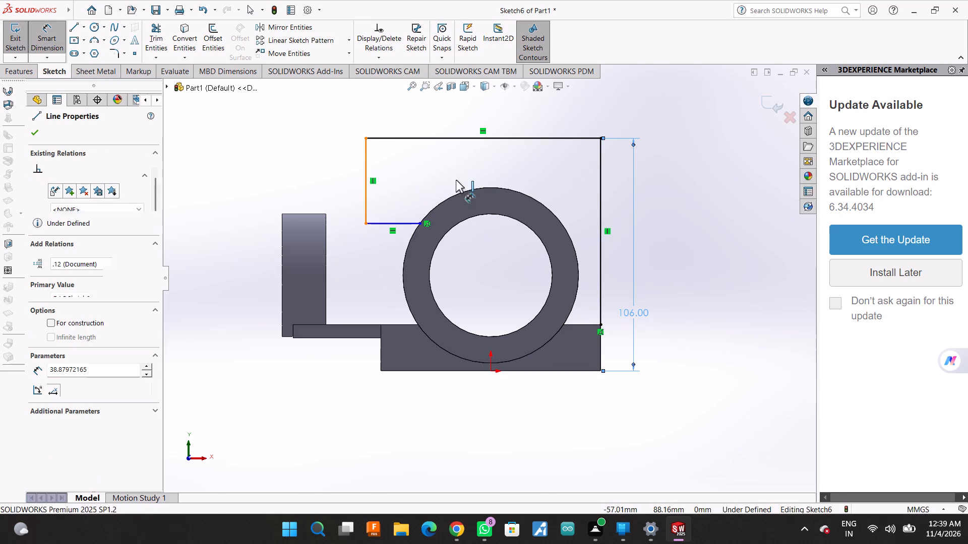
pyautogui.click(599, 178)
pyautogui.click(563, 107)
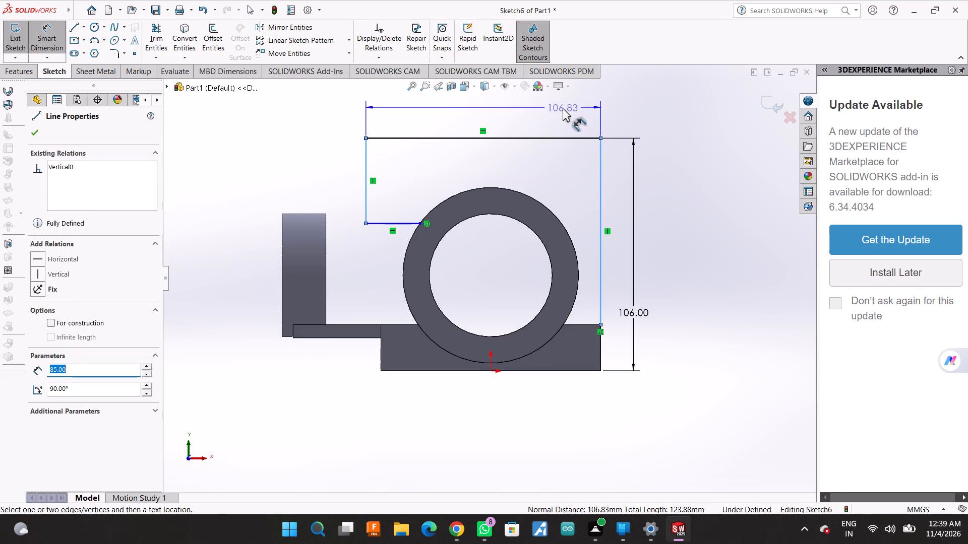
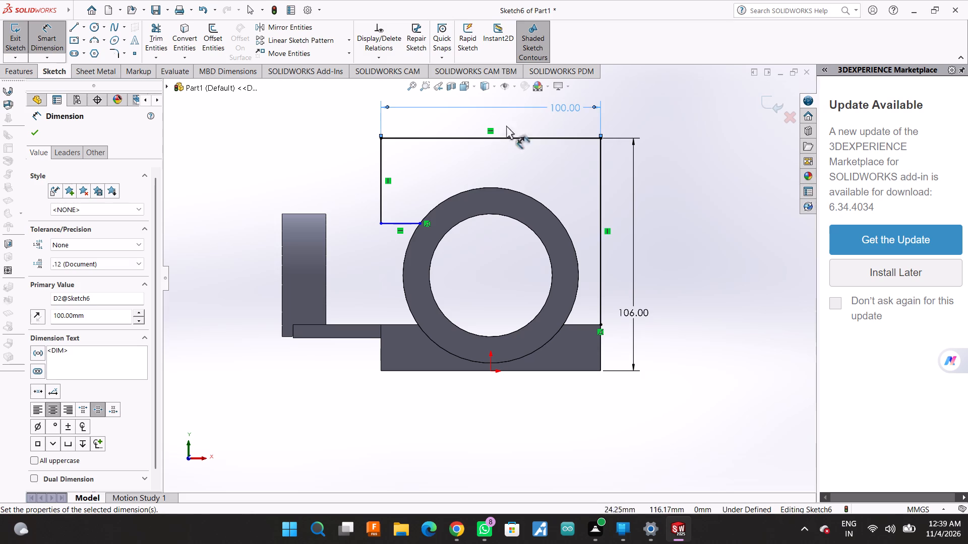
# Dimension the length of the profile's short vertical line, between the long top line and the short horizontal line meeting the ring.
pyautogui.click(380, 177)
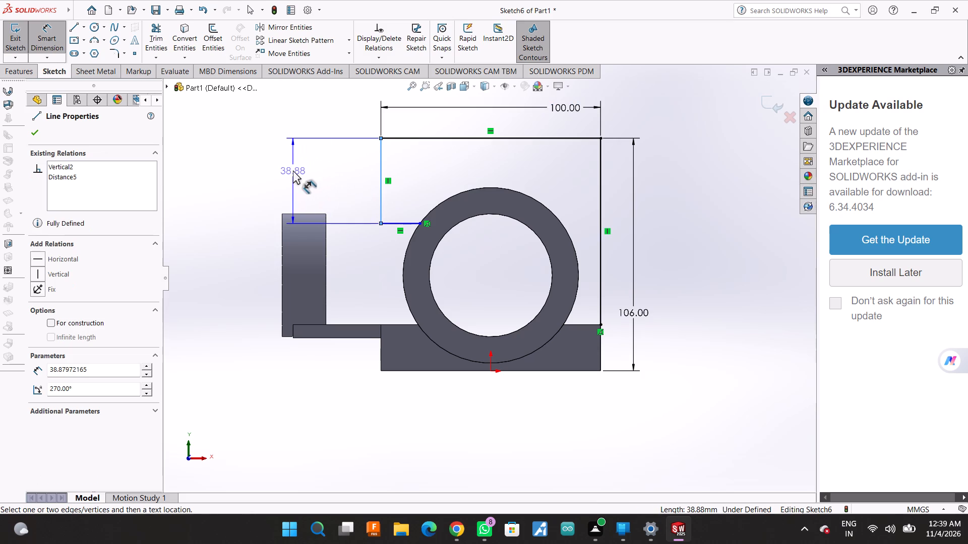
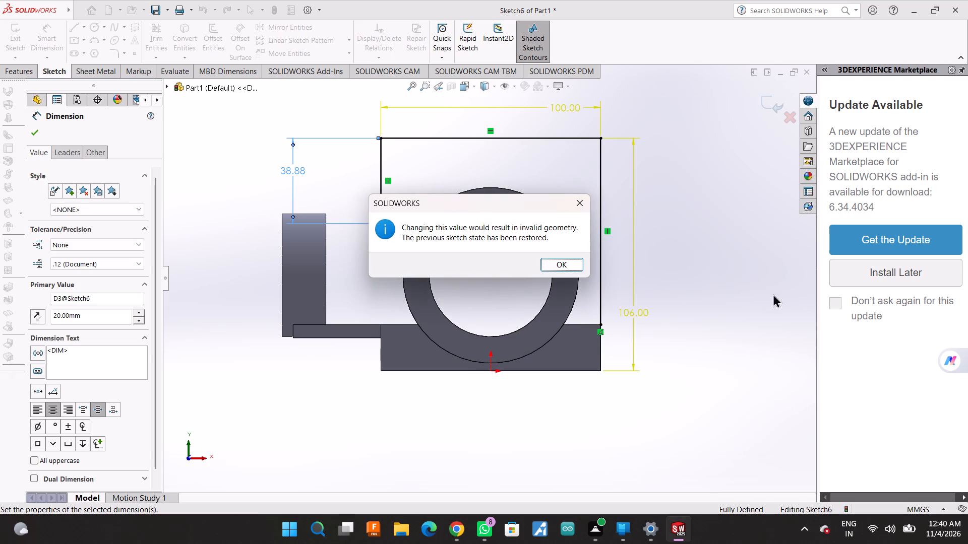
# Trim away the profile's short horizontal line between the short vertical line and the side ring.
pyautogui.click(554, 263)
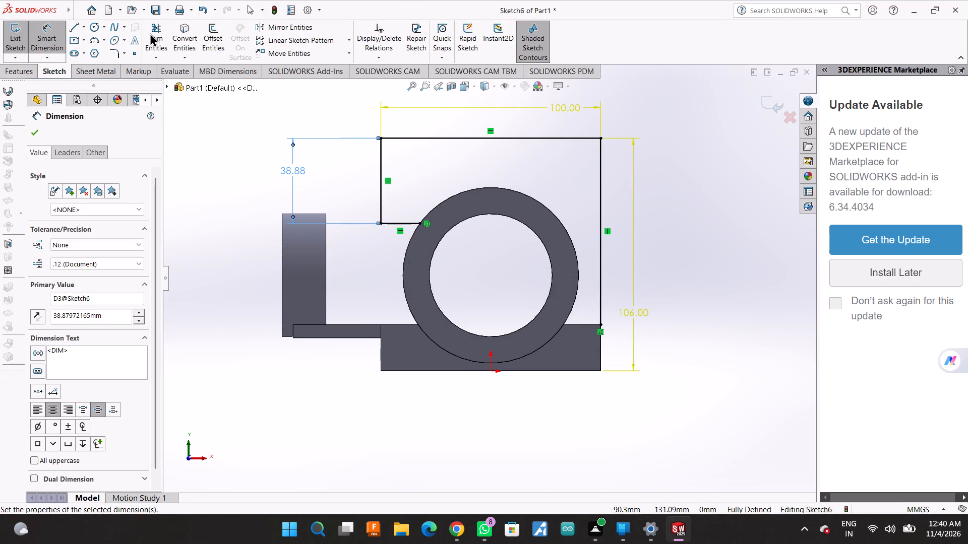
pyautogui.click(150, 33)
pyautogui.moveTo(419, 199); pyautogui.dragTo(403, 260)
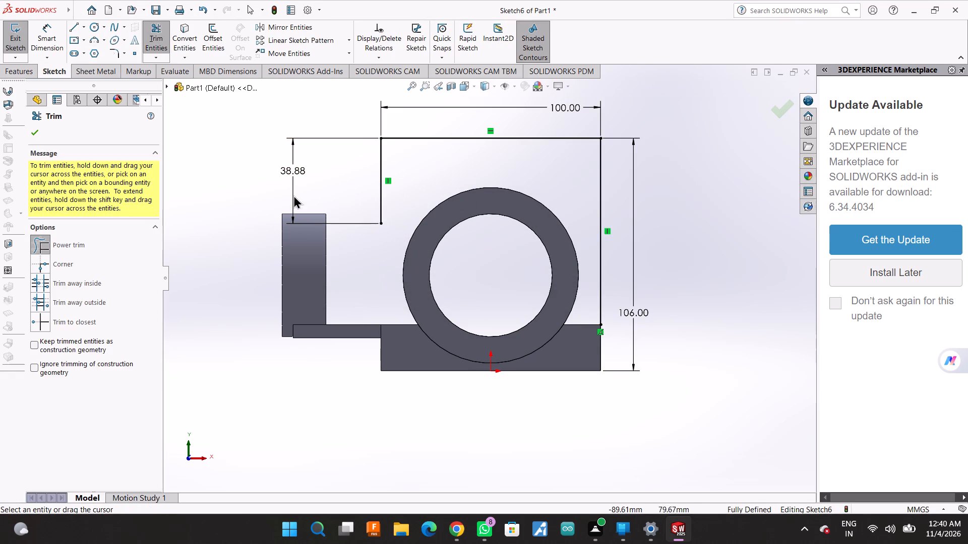
pyautogui.click(32, 133)
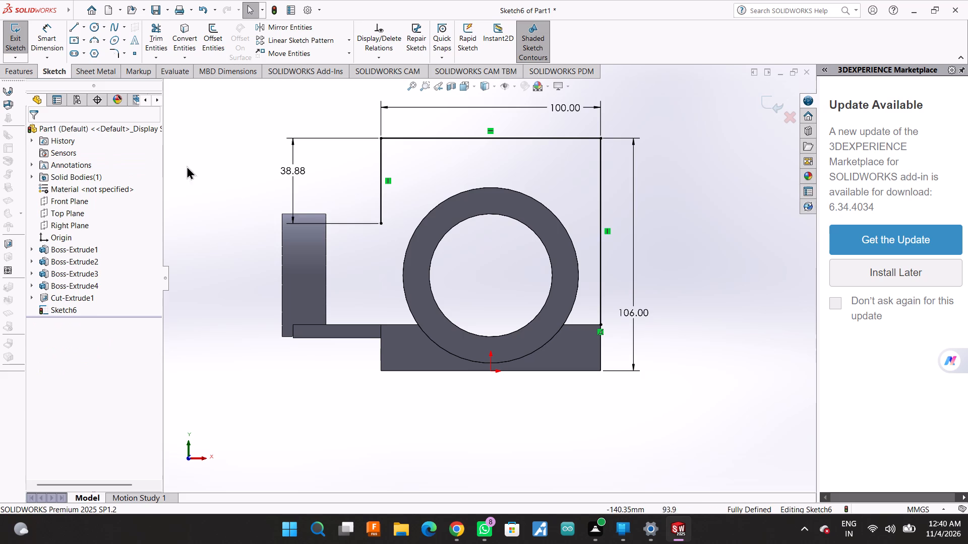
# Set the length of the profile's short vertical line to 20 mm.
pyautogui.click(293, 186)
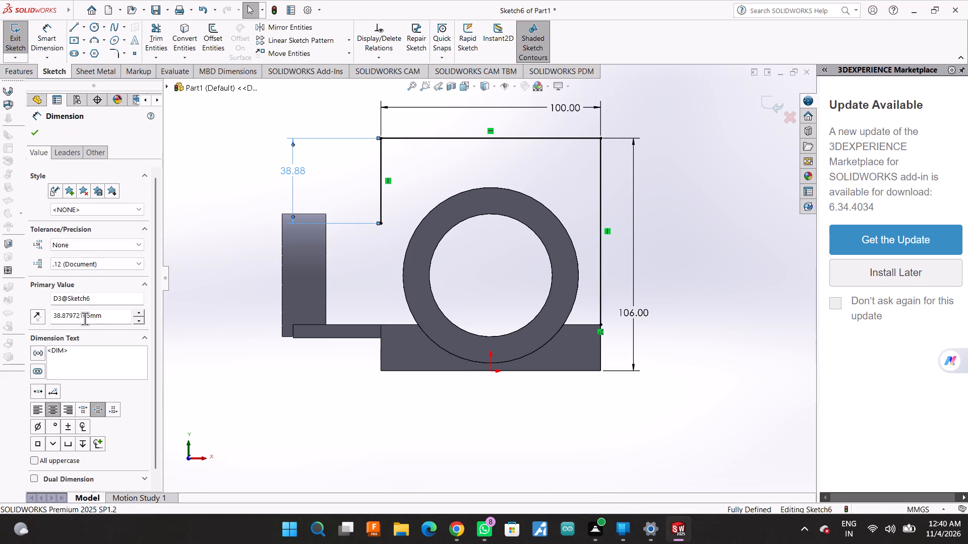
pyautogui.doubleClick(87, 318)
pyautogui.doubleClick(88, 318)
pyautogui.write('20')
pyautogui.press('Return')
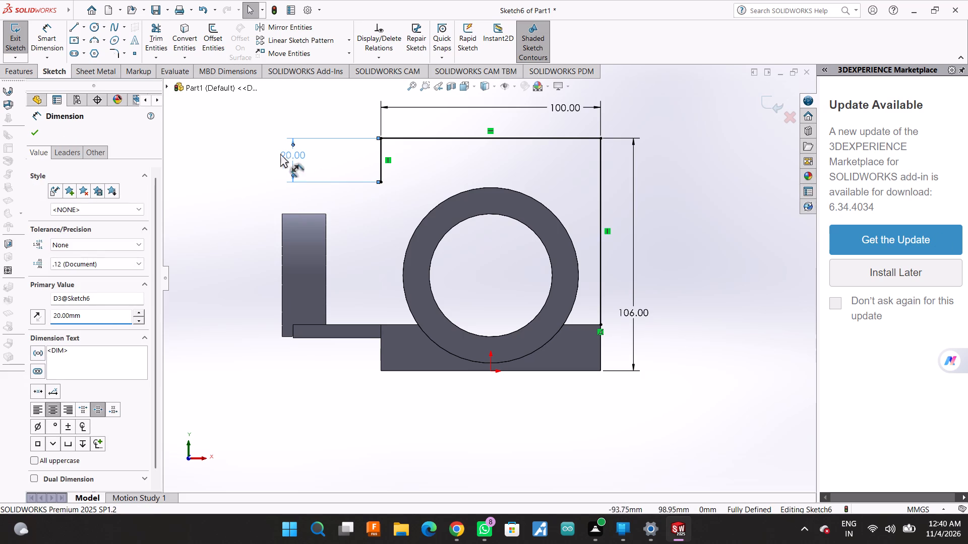
# Set the length of the profile's short vertical line to 30 mm.
pyautogui.click(99, 309)
pyautogui.moveTo(99, 309); pyautogui.dragTo(95, 314)
pyautogui.click(95, 314)
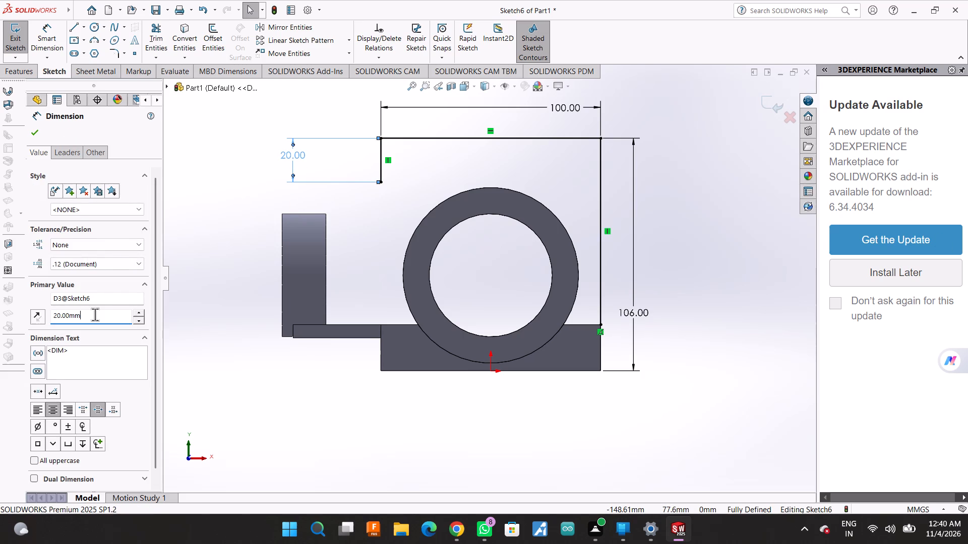
pyautogui.doubleClick(95, 314)
pyautogui.write('30')
pyautogui.press('Return')
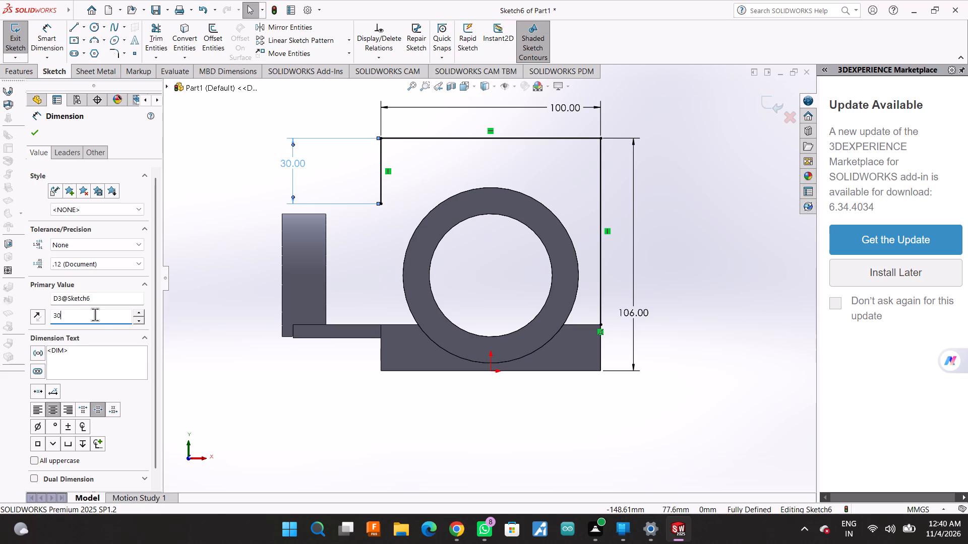
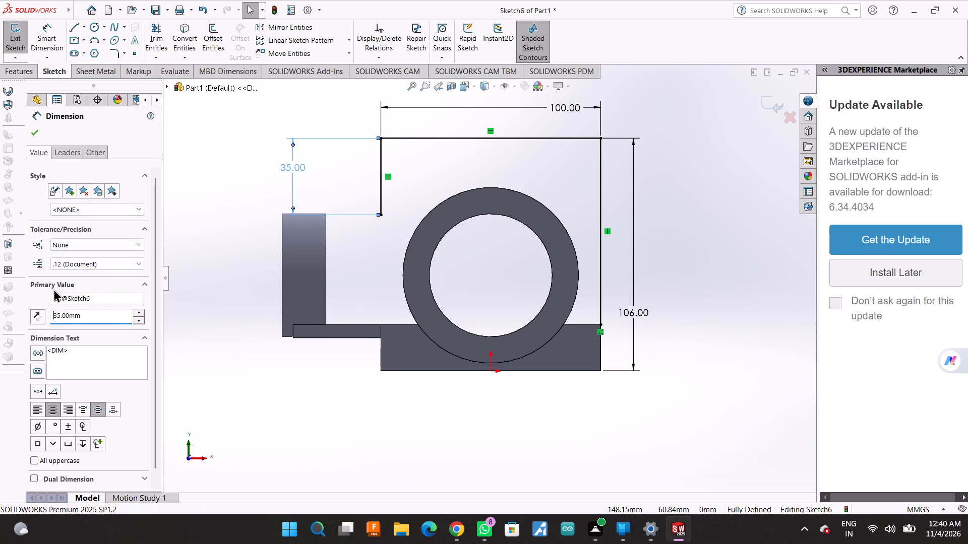
# Sketch a horizontal line about 21 mm long from the short vertical line's lower end to the side ring's outer edge.
pyautogui.click(37, 133)
pyautogui.click(72, 28)
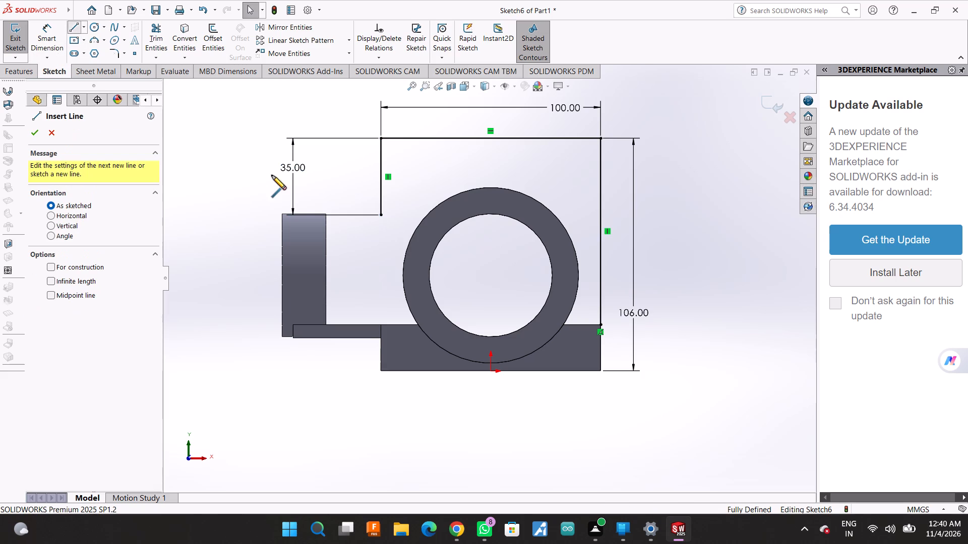
pyautogui.click(383, 217)
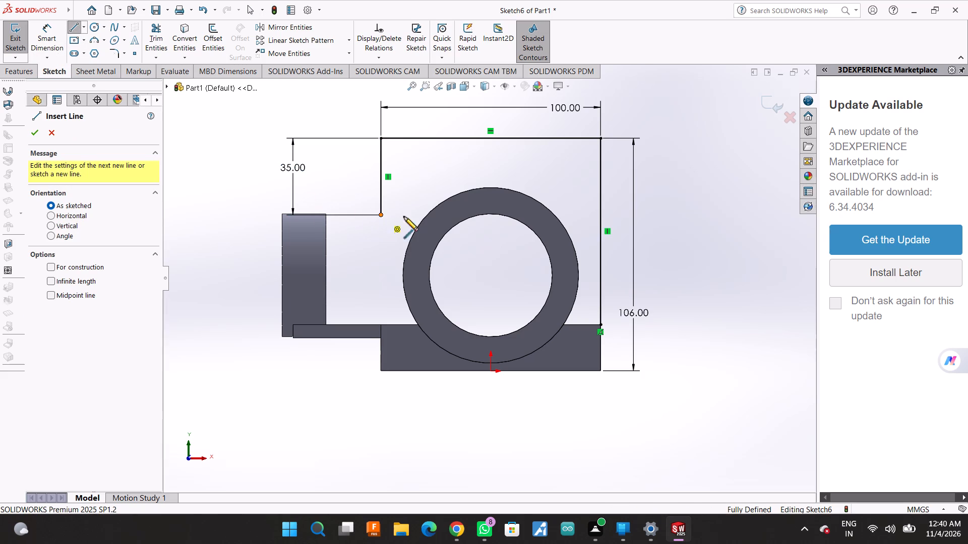
pyautogui.click(425, 216)
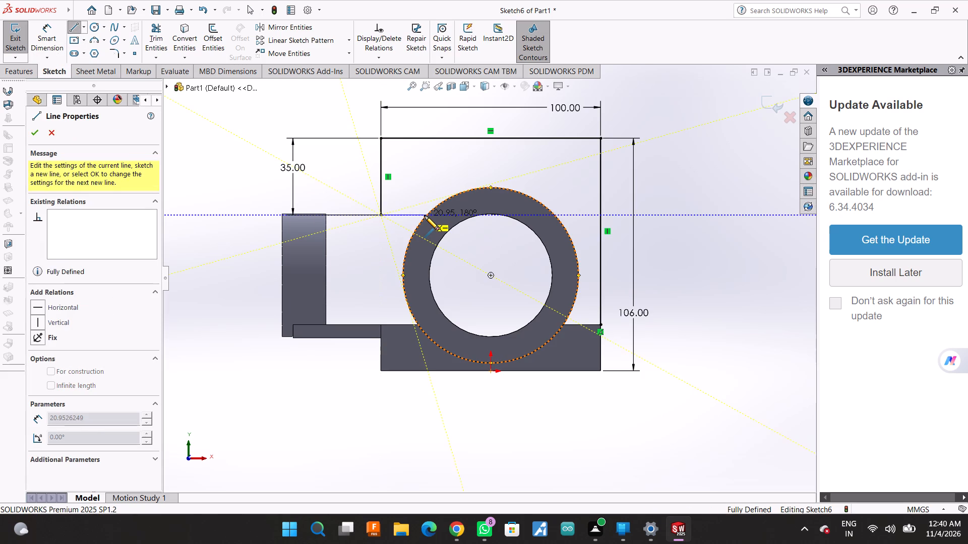
pyautogui.press('Escape')
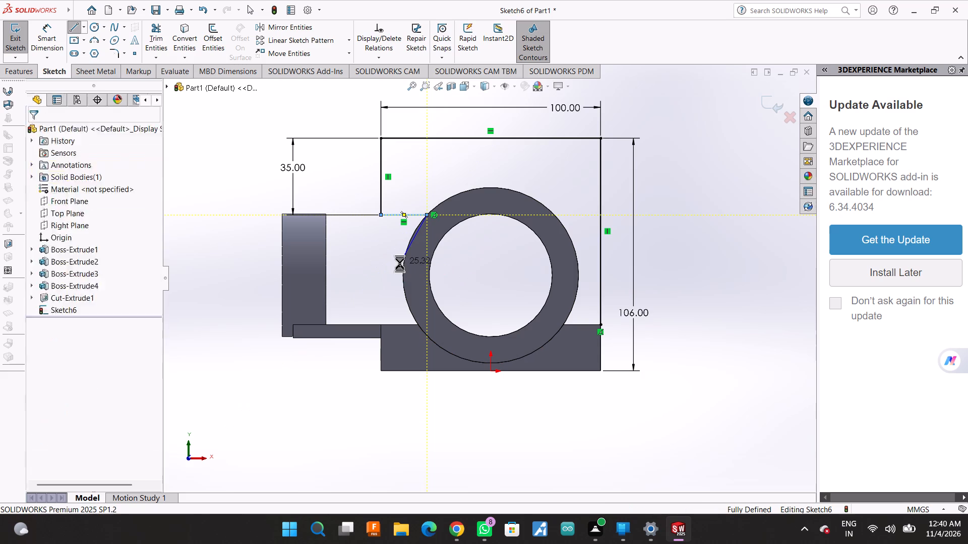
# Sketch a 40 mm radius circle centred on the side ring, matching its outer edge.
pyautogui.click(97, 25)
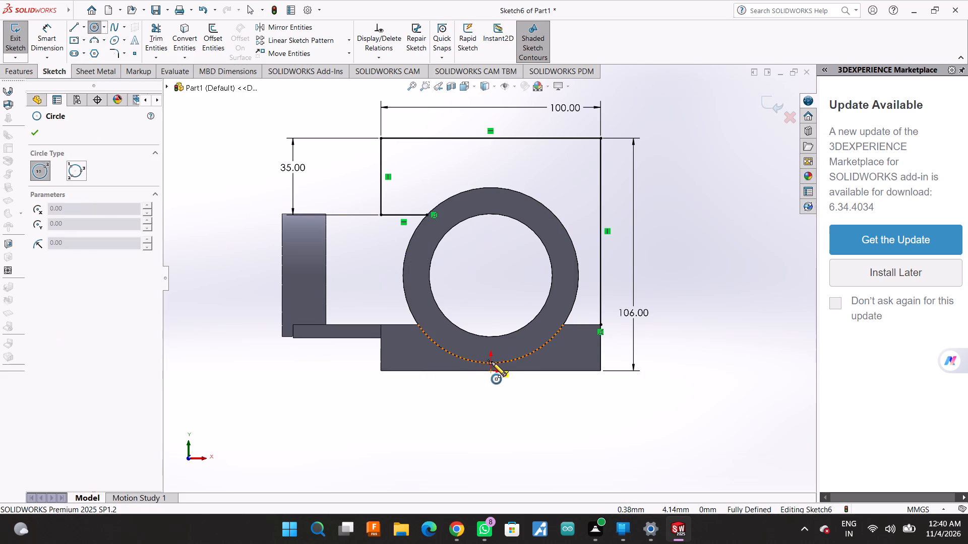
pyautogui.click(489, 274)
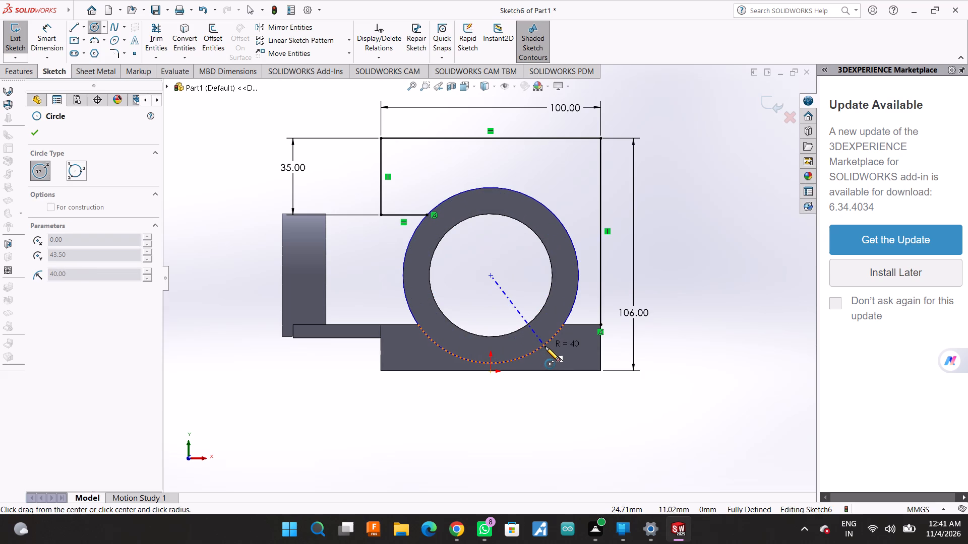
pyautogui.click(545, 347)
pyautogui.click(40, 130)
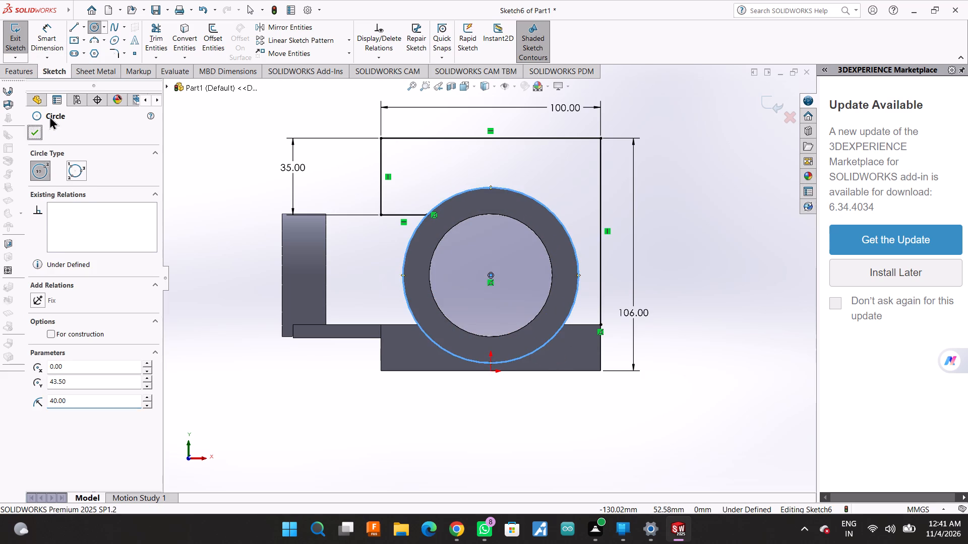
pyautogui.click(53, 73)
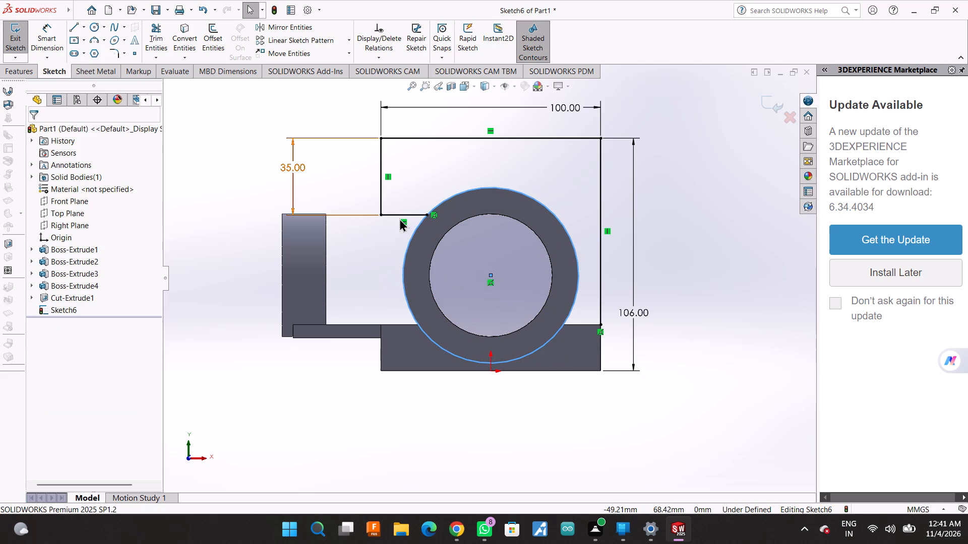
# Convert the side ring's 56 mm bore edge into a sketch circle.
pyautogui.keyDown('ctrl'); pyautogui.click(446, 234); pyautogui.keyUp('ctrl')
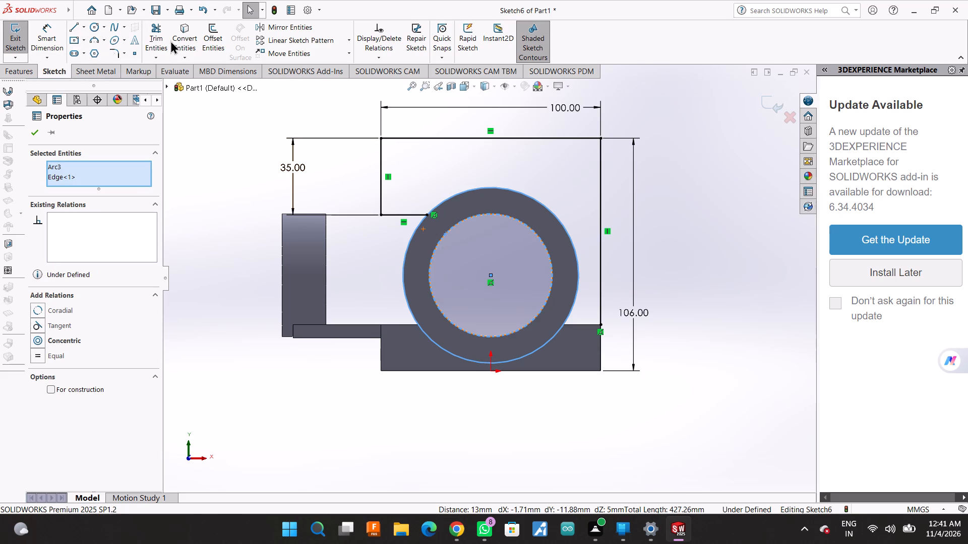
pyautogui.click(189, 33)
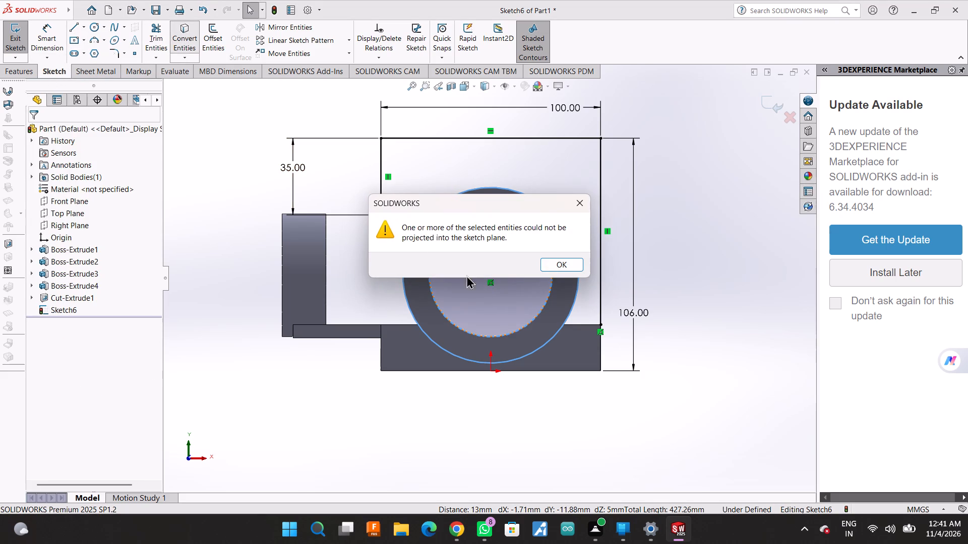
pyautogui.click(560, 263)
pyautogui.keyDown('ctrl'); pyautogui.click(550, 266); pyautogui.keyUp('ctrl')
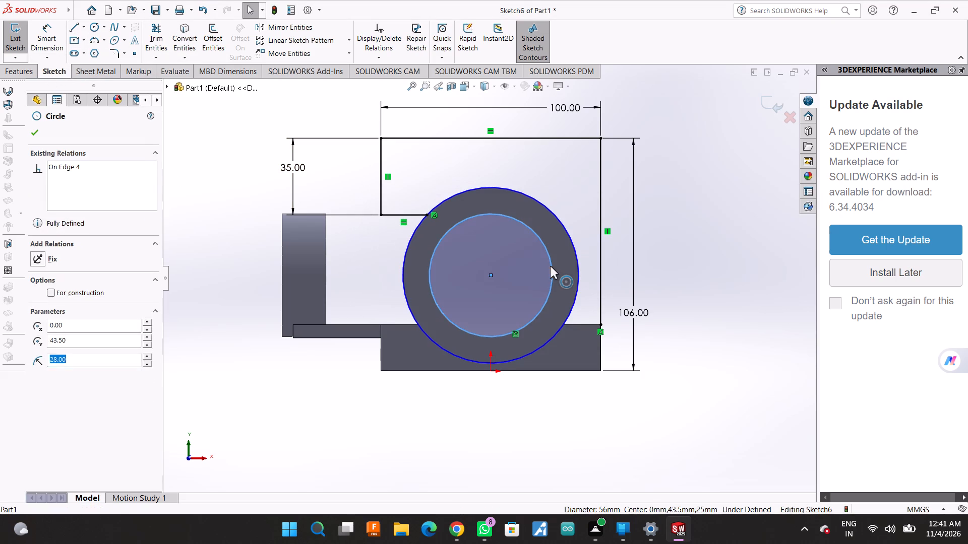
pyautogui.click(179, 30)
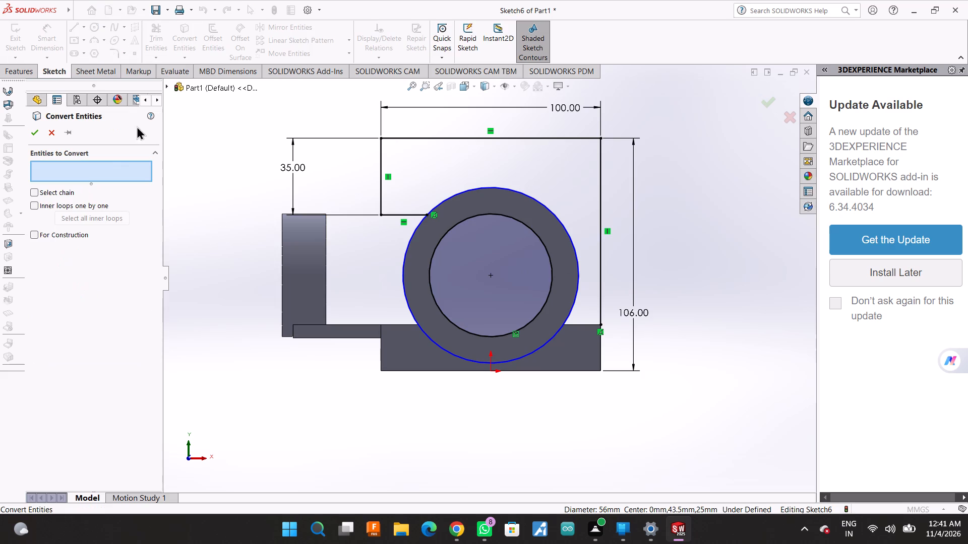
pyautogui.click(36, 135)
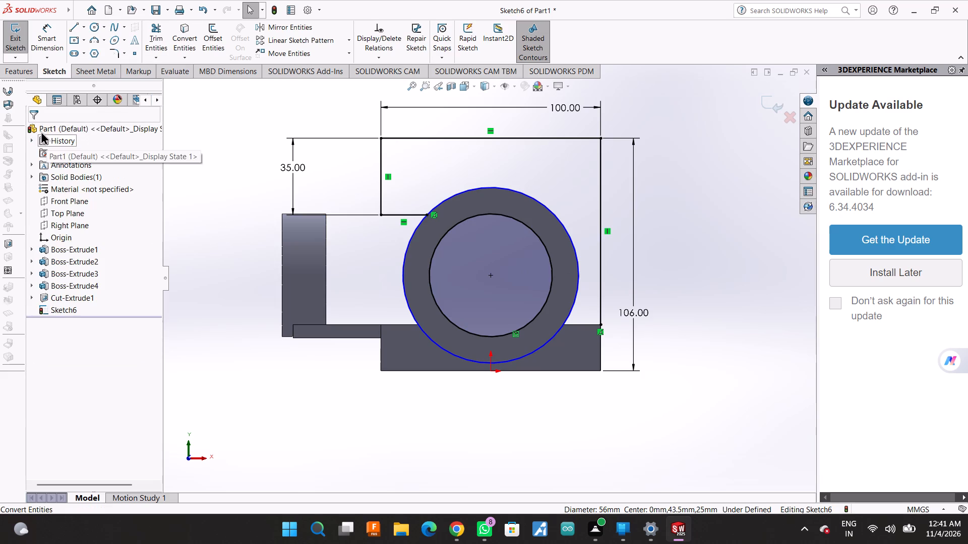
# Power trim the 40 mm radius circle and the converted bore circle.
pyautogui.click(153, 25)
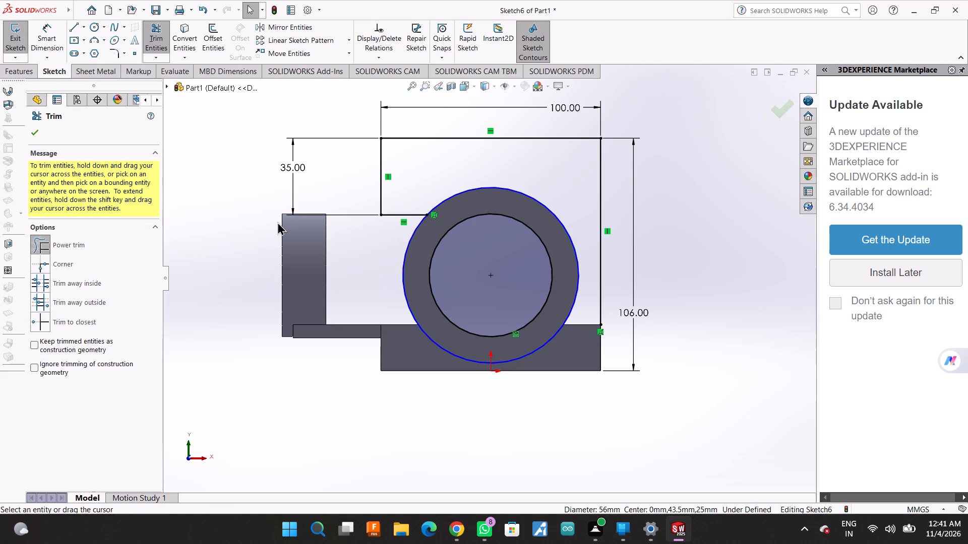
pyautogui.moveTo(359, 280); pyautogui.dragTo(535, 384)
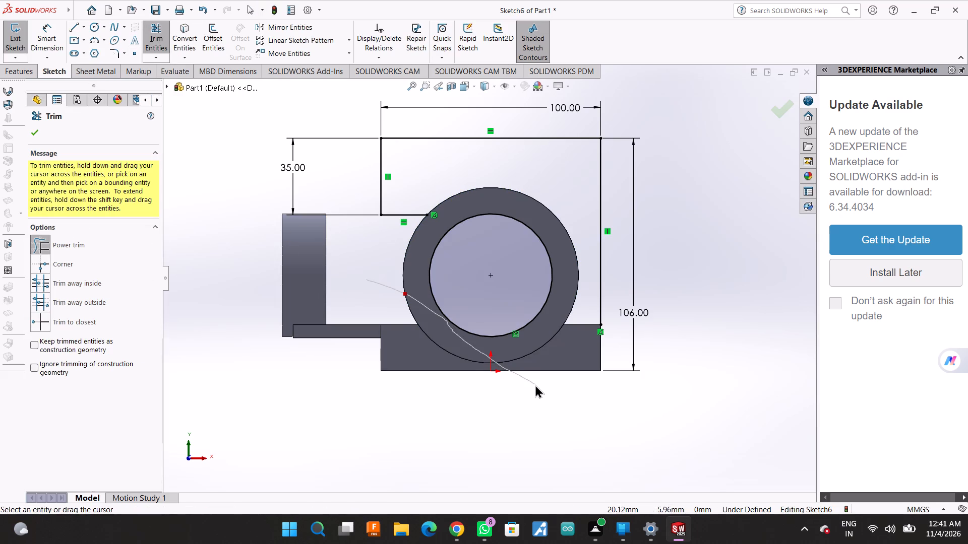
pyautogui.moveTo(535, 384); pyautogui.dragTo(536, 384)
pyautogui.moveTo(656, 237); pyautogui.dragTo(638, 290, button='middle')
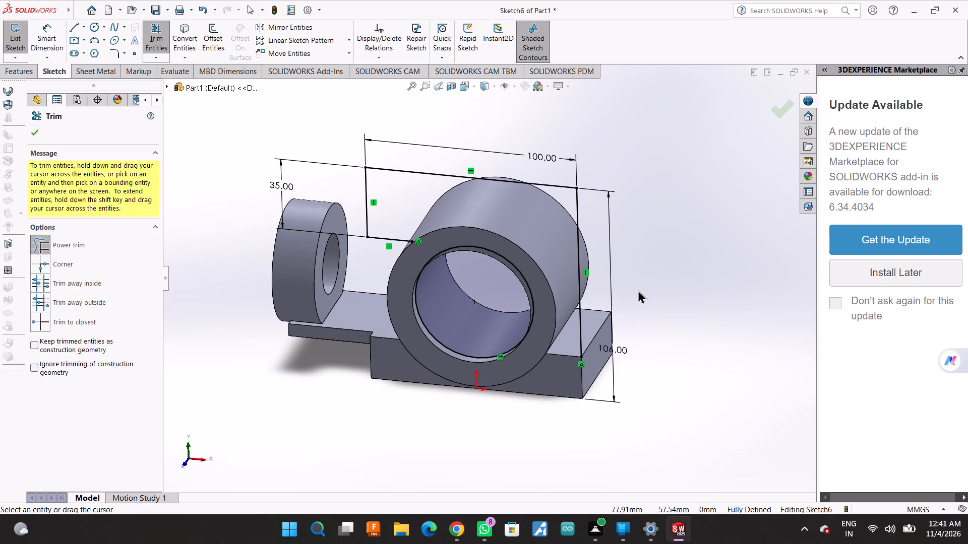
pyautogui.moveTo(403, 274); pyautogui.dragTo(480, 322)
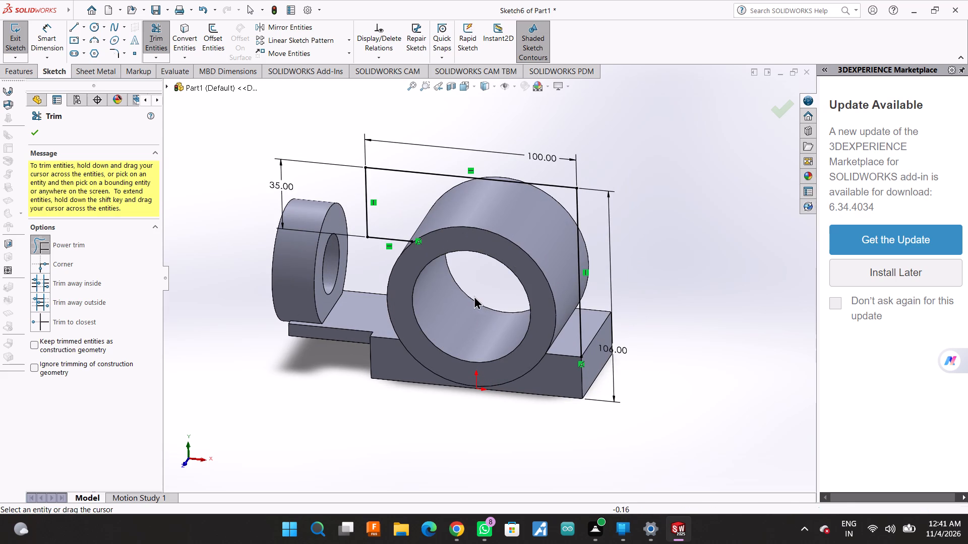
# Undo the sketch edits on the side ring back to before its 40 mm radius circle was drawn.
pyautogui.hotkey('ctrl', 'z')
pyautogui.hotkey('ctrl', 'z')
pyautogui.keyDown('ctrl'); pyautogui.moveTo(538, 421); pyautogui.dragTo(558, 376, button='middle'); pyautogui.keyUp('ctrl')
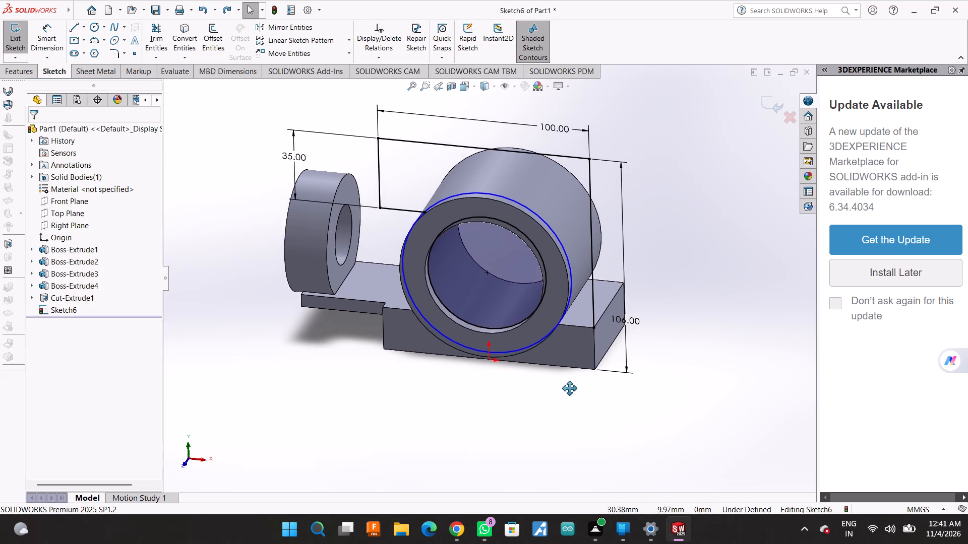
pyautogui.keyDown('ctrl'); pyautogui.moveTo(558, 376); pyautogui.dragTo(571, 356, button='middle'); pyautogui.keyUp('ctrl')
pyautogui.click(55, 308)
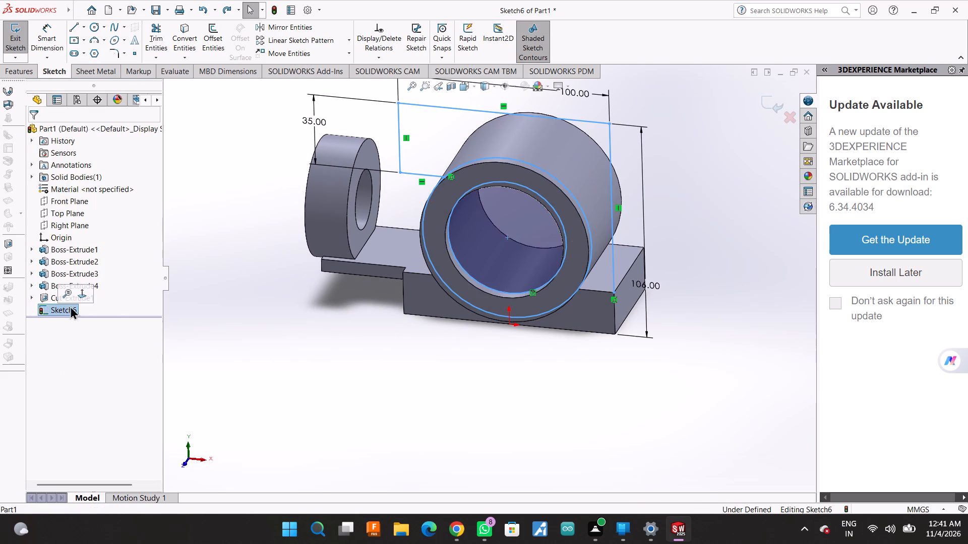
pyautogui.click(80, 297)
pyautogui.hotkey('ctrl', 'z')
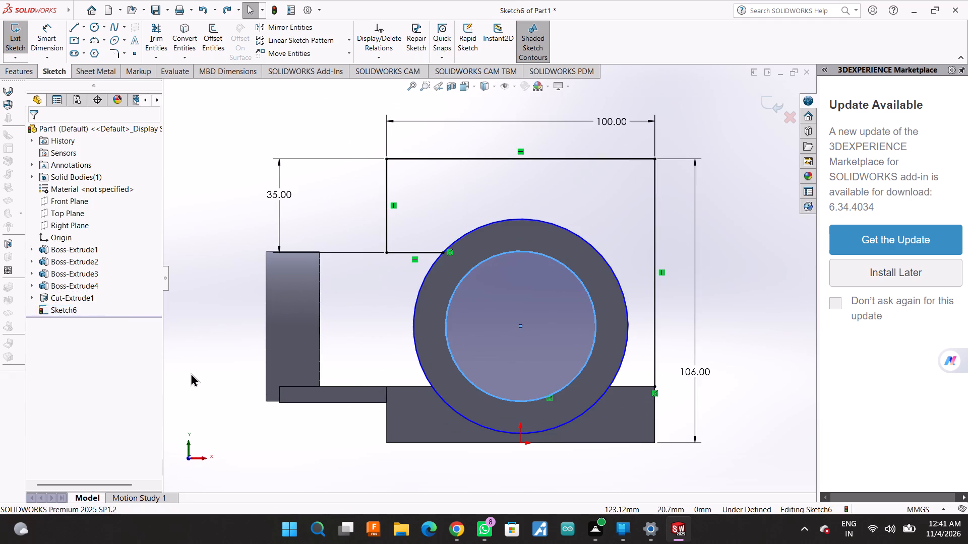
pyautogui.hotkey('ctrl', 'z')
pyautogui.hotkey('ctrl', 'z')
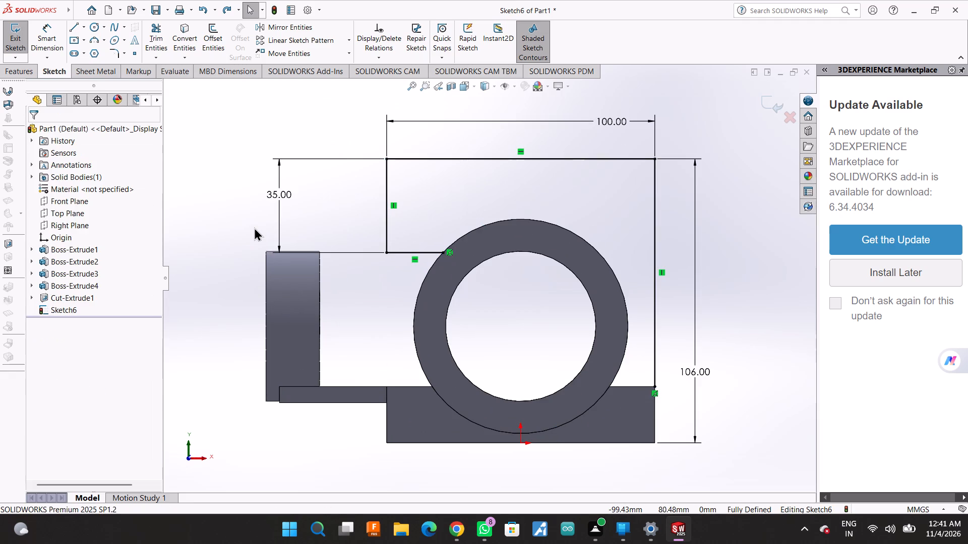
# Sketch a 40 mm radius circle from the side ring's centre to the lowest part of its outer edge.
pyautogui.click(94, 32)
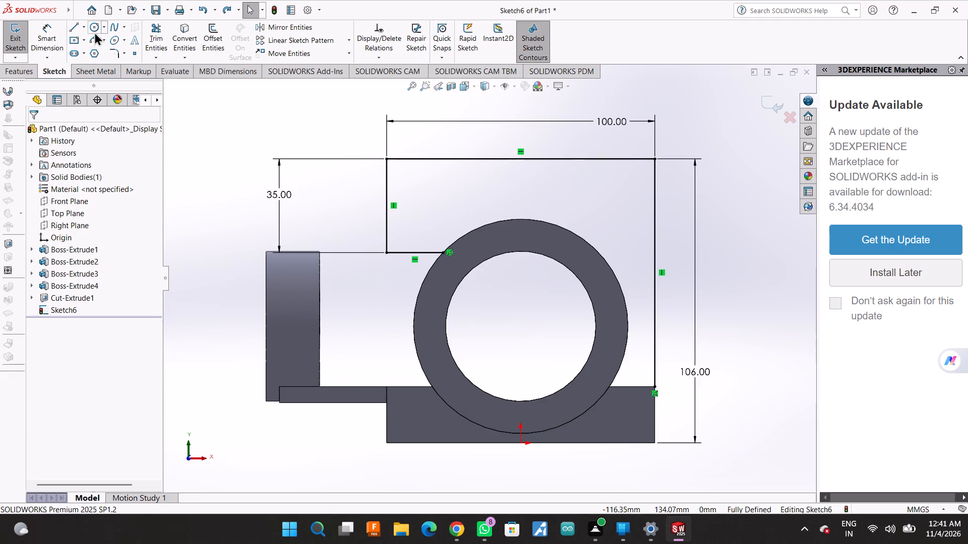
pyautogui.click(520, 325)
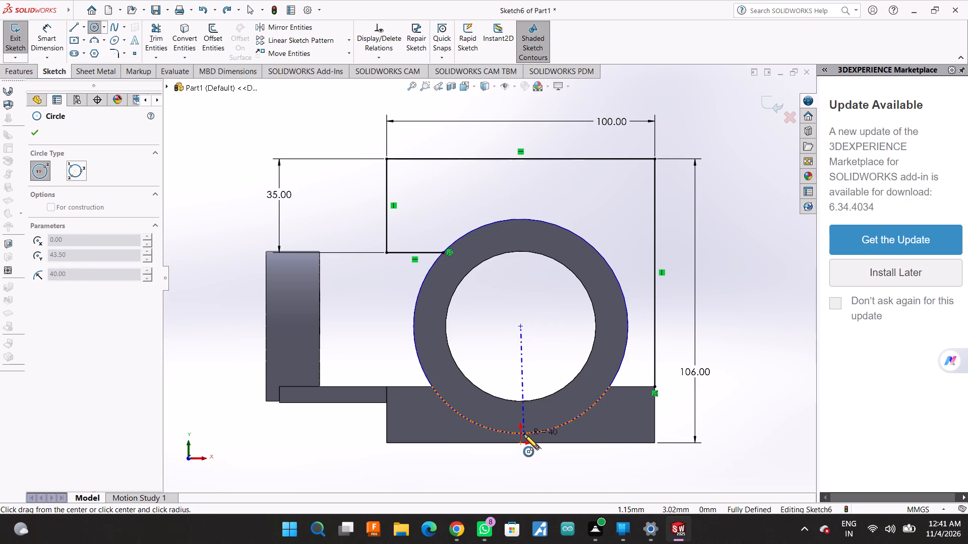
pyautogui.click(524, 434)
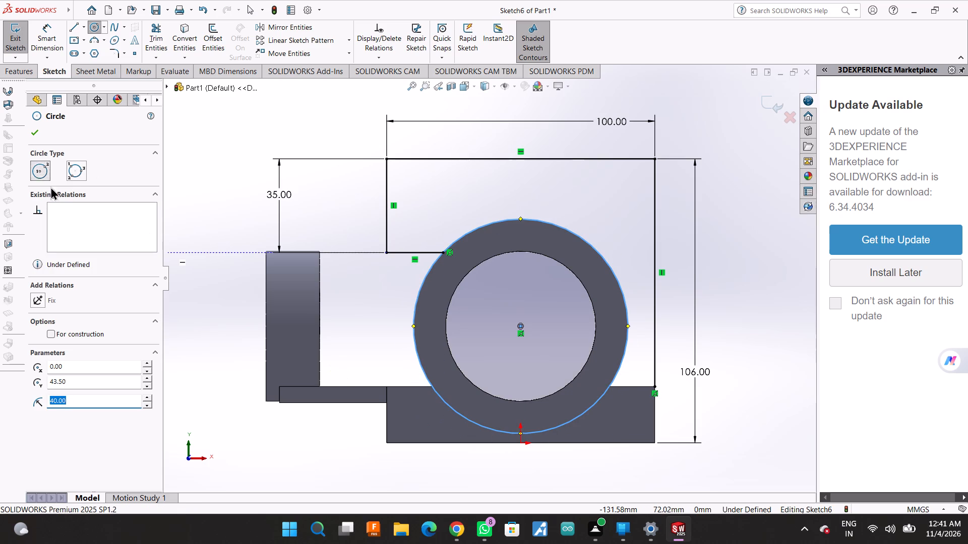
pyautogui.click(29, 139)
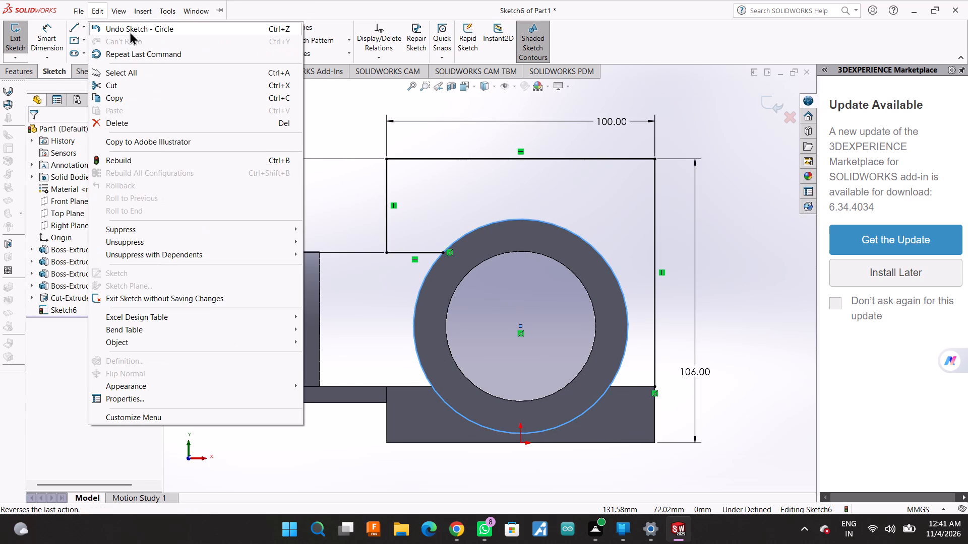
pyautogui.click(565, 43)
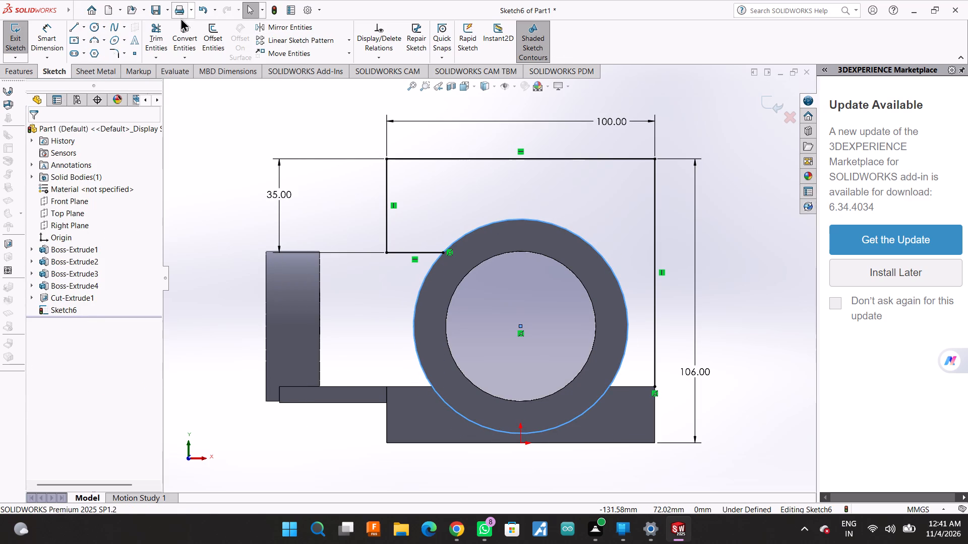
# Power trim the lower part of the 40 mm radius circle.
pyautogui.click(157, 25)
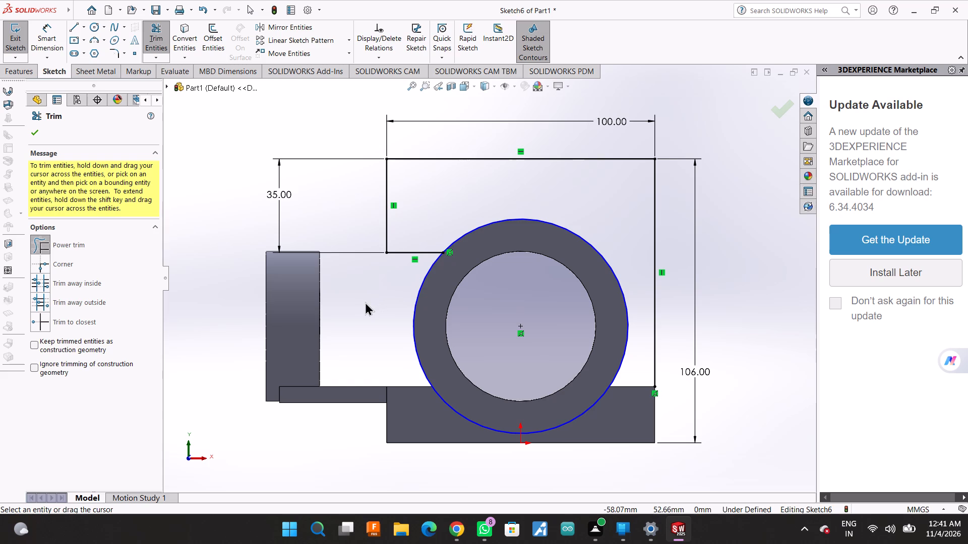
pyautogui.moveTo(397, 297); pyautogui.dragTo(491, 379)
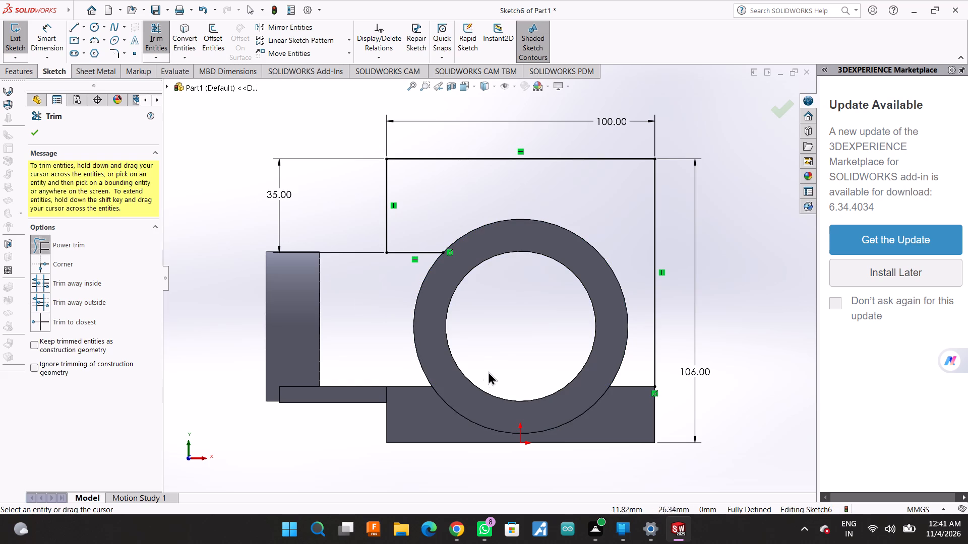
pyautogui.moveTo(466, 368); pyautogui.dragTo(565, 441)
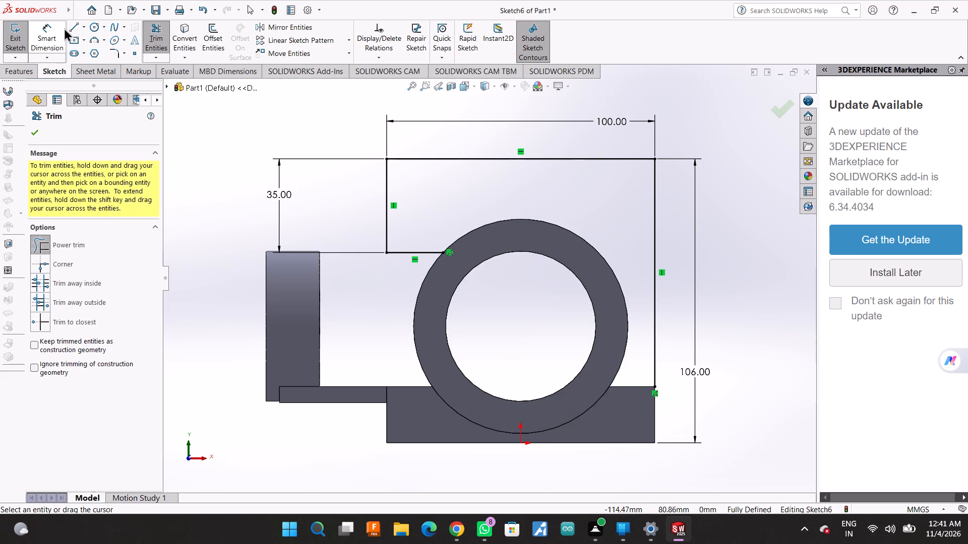
# Sketch a horizontal line about 17 mm long from the long vertical line's lower end to the side ring's outer edge.
pyautogui.click(69, 26)
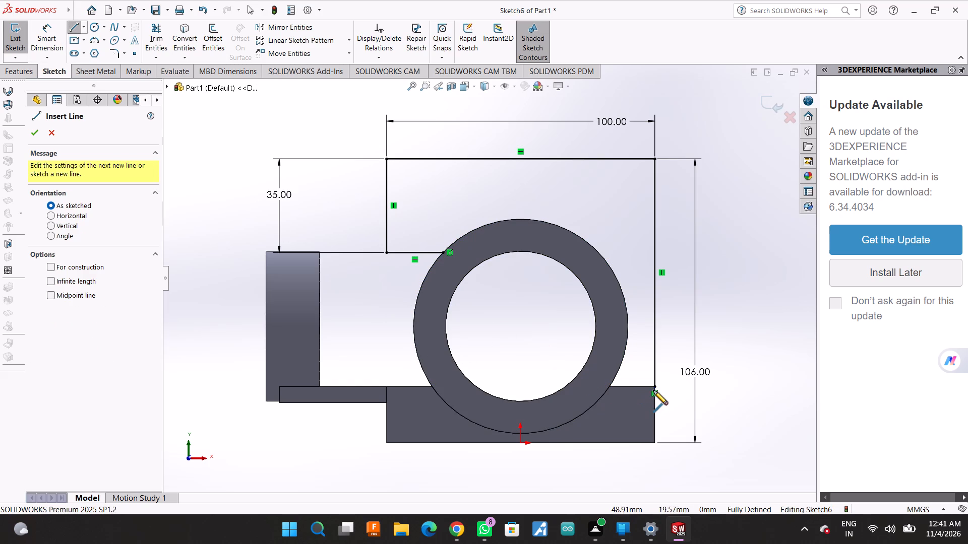
pyautogui.click(656, 386)
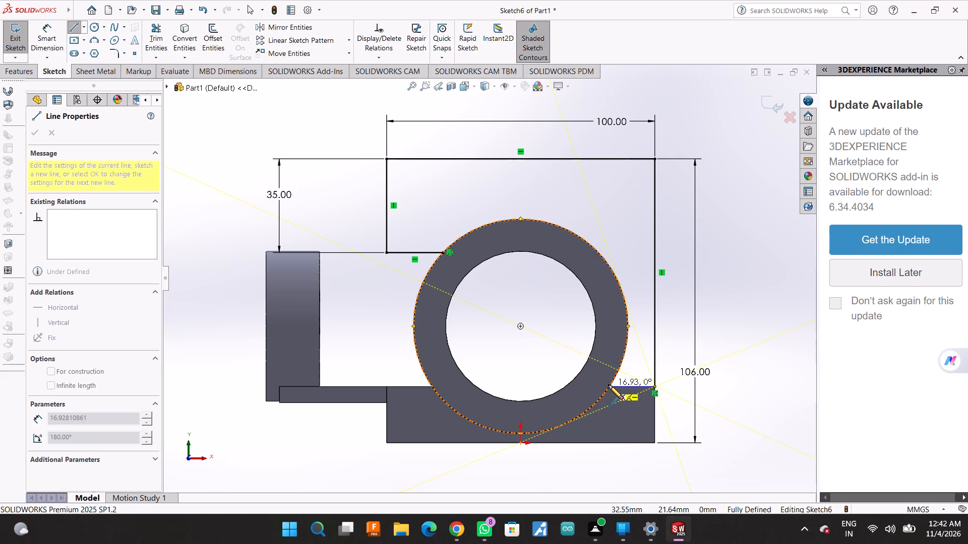
pyautogui.click(609, 385)
pyautogui.press('Escape')
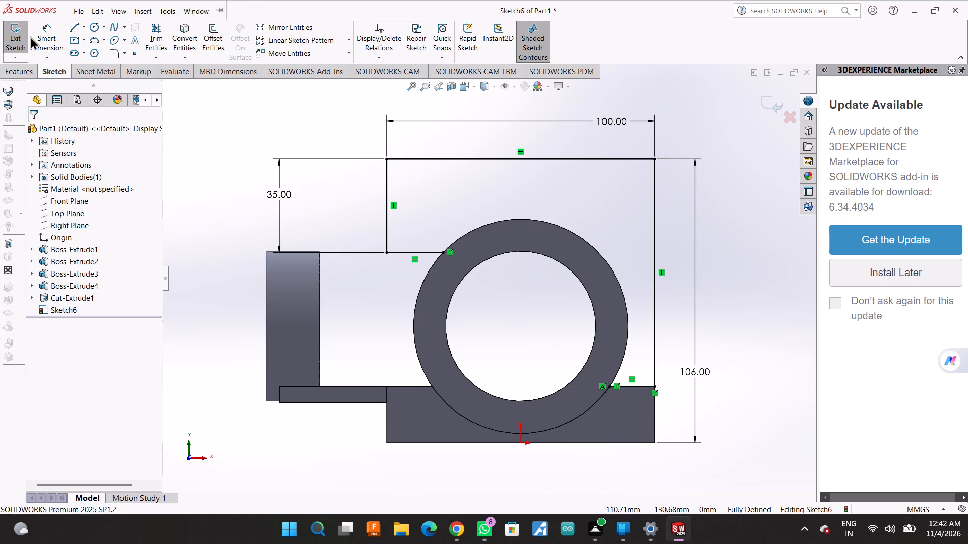
# Sketch a 40 mm radius circle centred on the side ring and passing through the new lower line's inner endpoint.
pyautogui.click(88, 26)
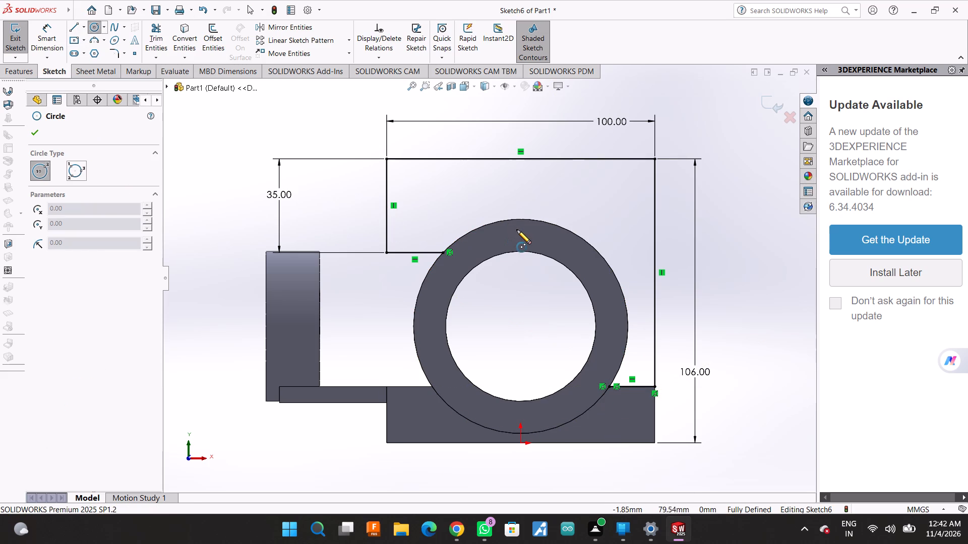
pyautogui.click(521, 325)
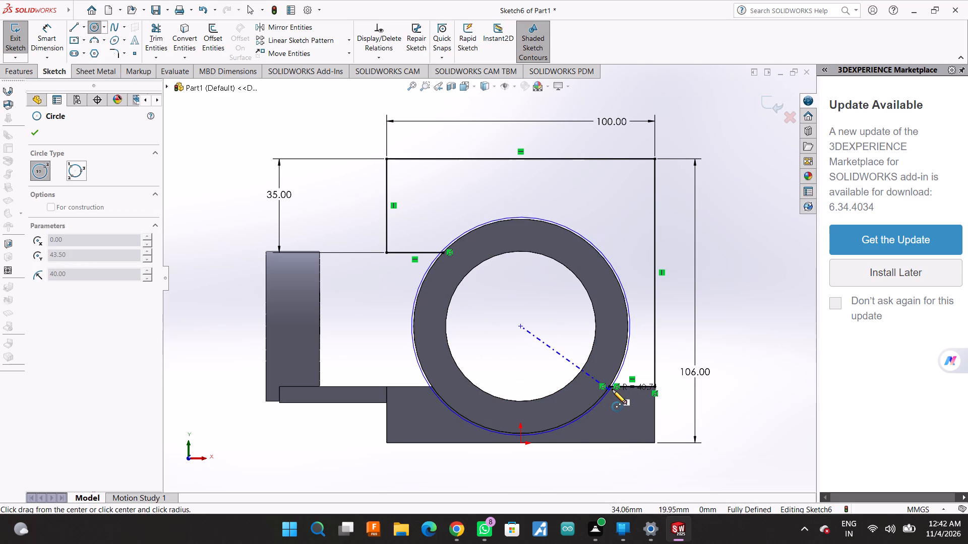
pyautogui.click(612, 388)
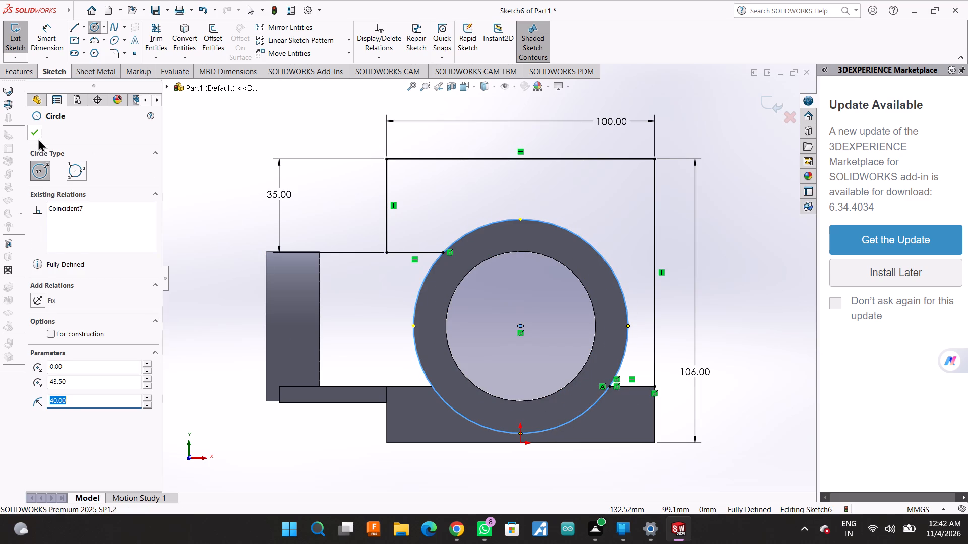
# Power trim the lower part of the 40 mm radius circle, leaving the arc that closes the side-face profile.
pyautogui.click(38, 138)
pyautogui.click(158, 35)
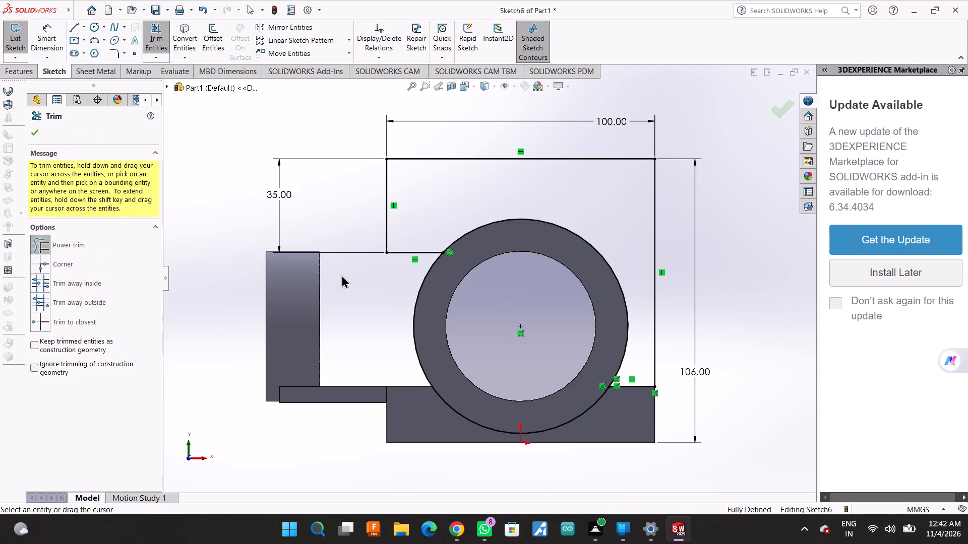
pyautogui.moveTo(363, 276); pyautogui.dragTo(495, 425)
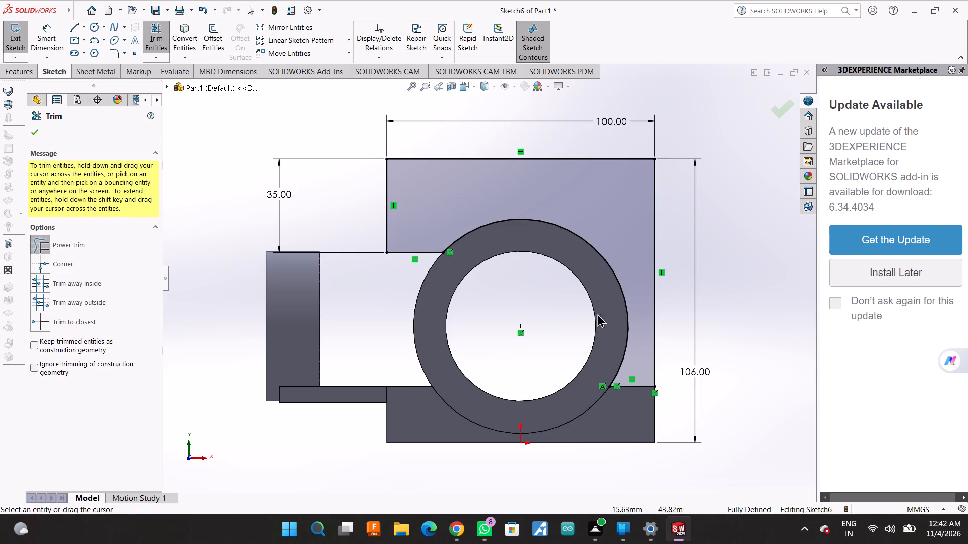
pyautogui.moveTo(747, 247); pyautogui.dragTo(731, 291, button='middle')
pyautogui.scroll(-1, 744, 248)
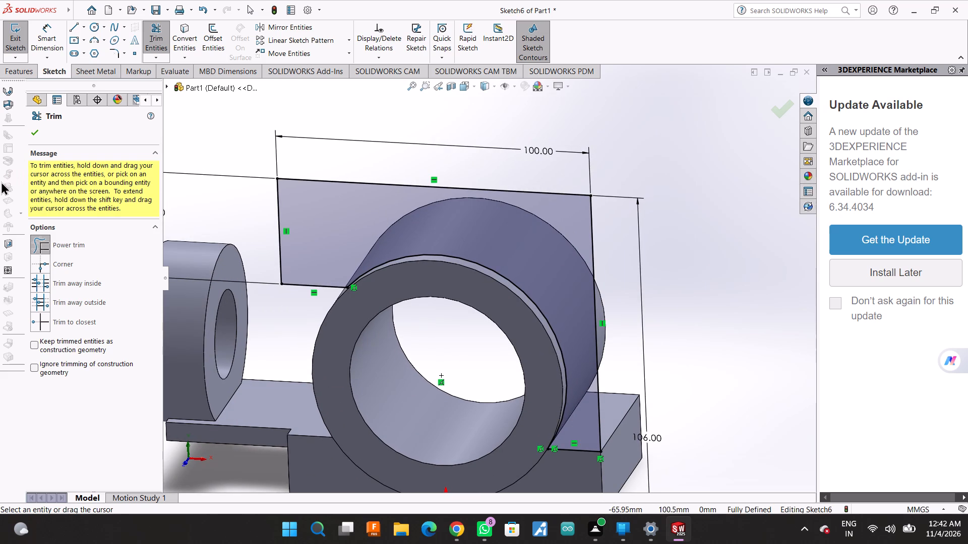
pyautogui.click(40, 138)
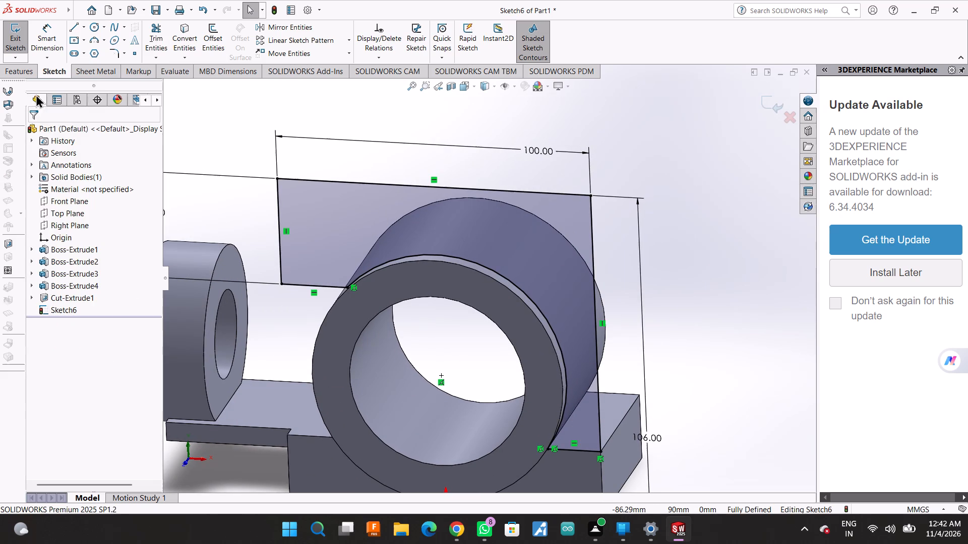
# Extrude the closed side-face profile 50 mm blind in the reversed direction, back over the block, with the result merged.
pyautogui.click(24, 77)
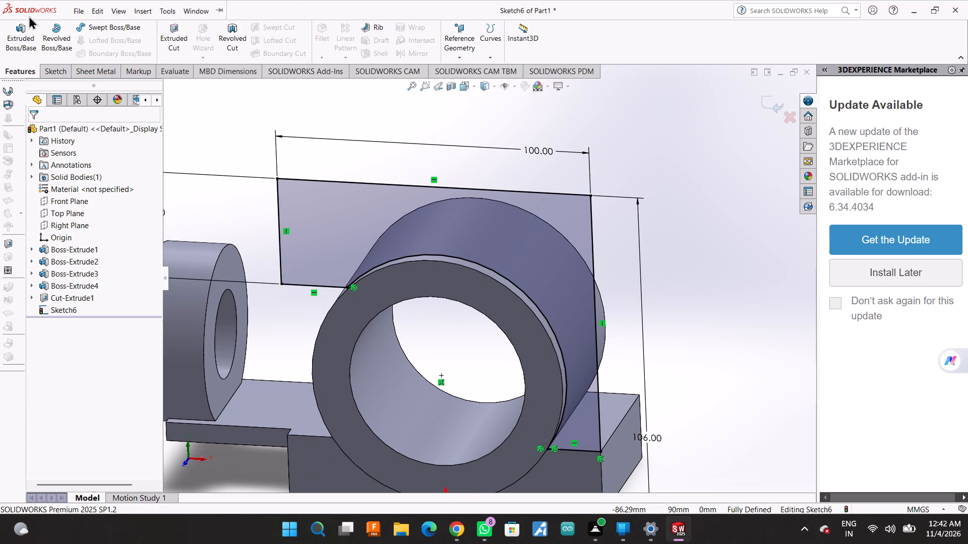
pyautogui.click(21, 23)
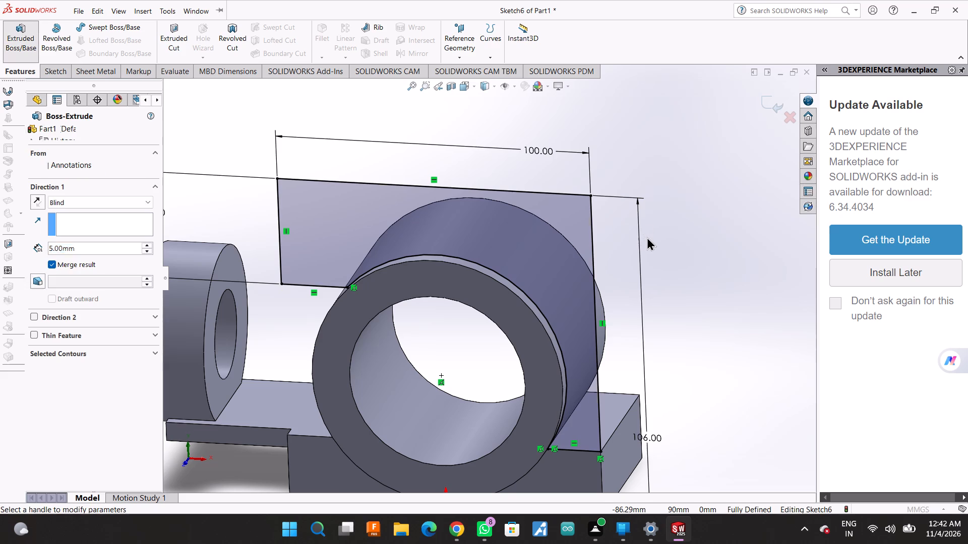
pyautogui.write('50')
pyautogui.press('Return')
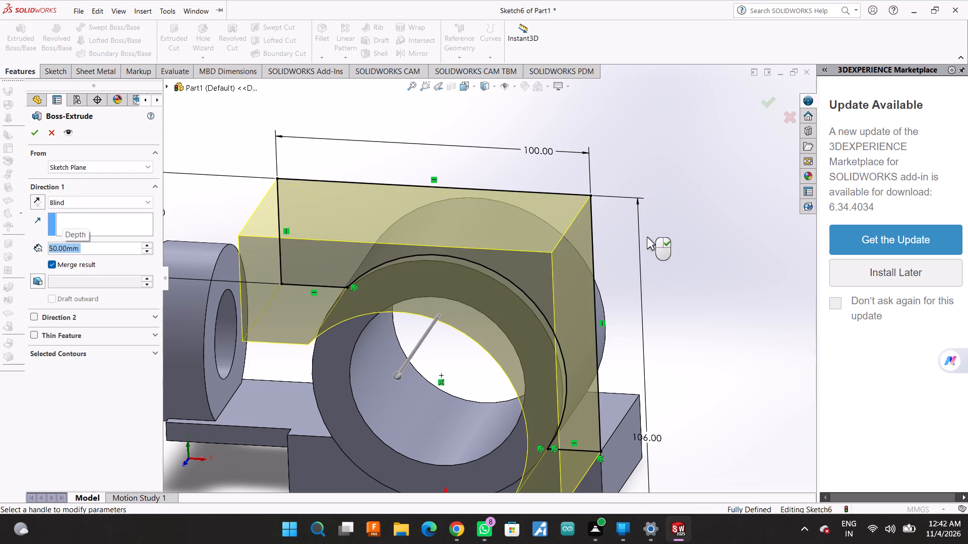
pyautogui.click(34, 197)
pyautogui.click(30, 133)
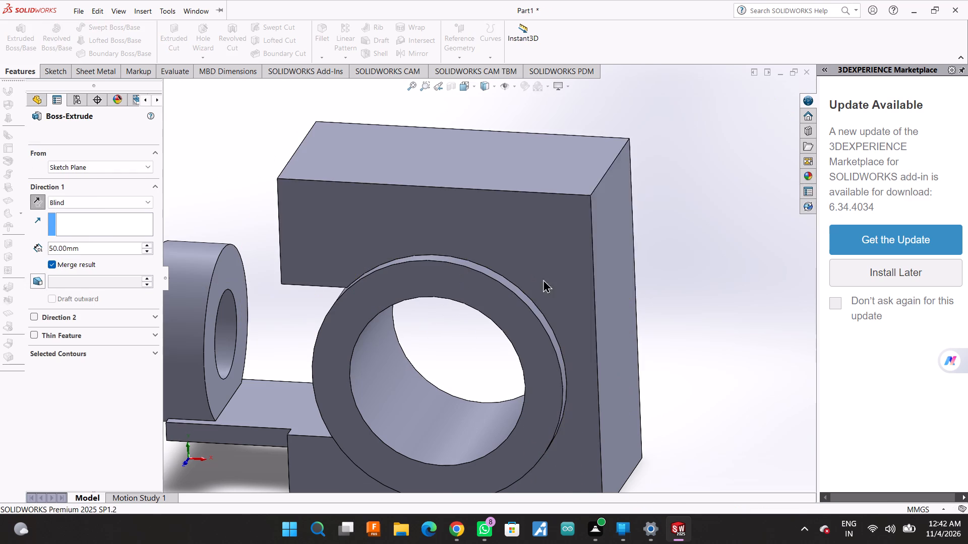
# On the tall end face beside the side ring, sketch a three-line rectangular notch about 24 mm wide and 16 mm deep from its top edge.
pyautogui.moveTo(690, 253); pyautogui.dragTo(731, 220, button='middle')
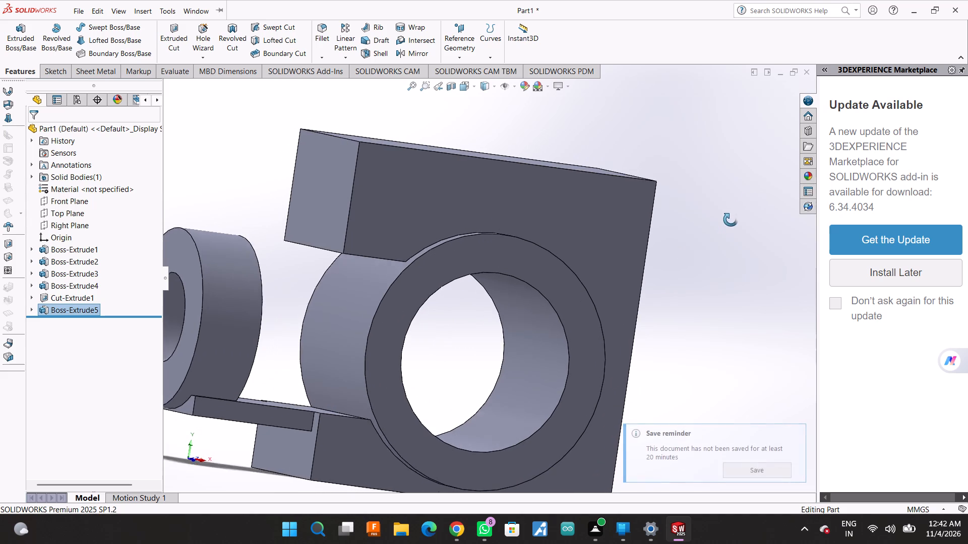
pyautogui.moveTo(731, 220); pyautogui.dragTo(730, 221, button='middle')
pyautogui.moveTo(702, 238); pyautogui.dragTo(665, 252, button='middle')
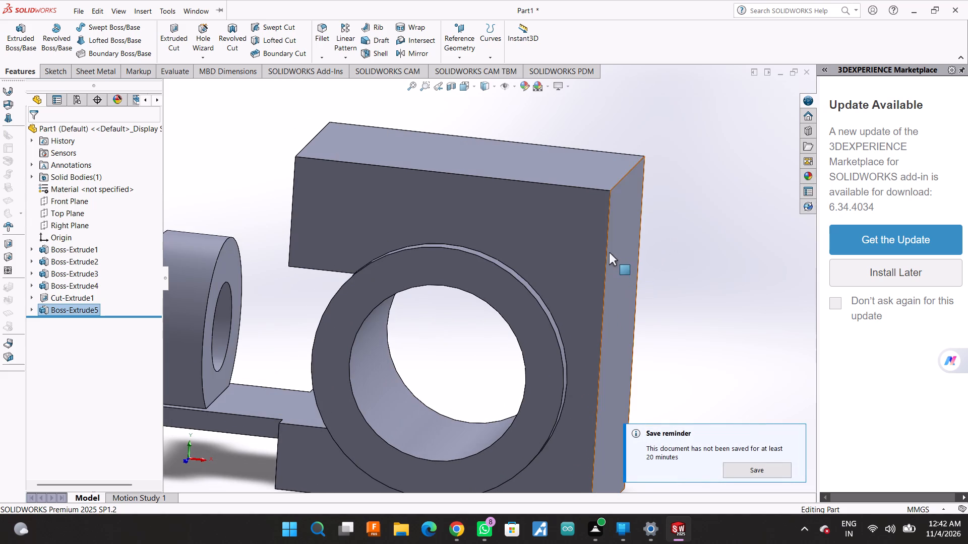
pyautogui.click(609, 240)
pyautogui.click(670, 264)
pyautogui.click(628, 272)
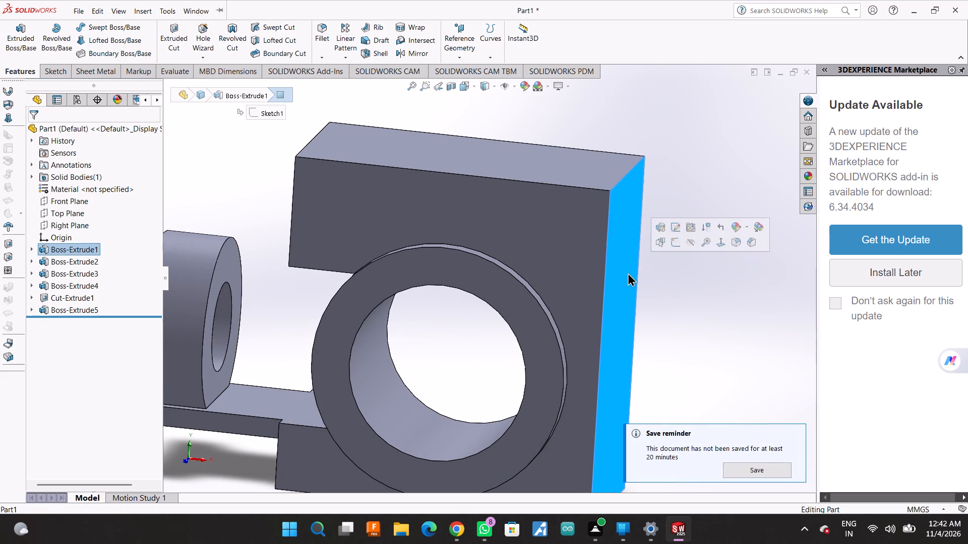
pyautogui.click(670, 242)
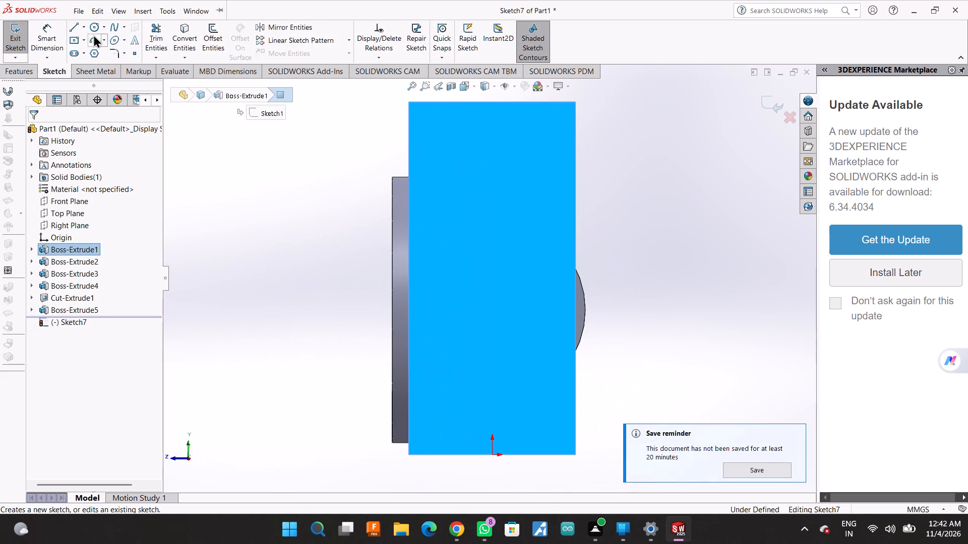
pyautogui.click(72, 24)
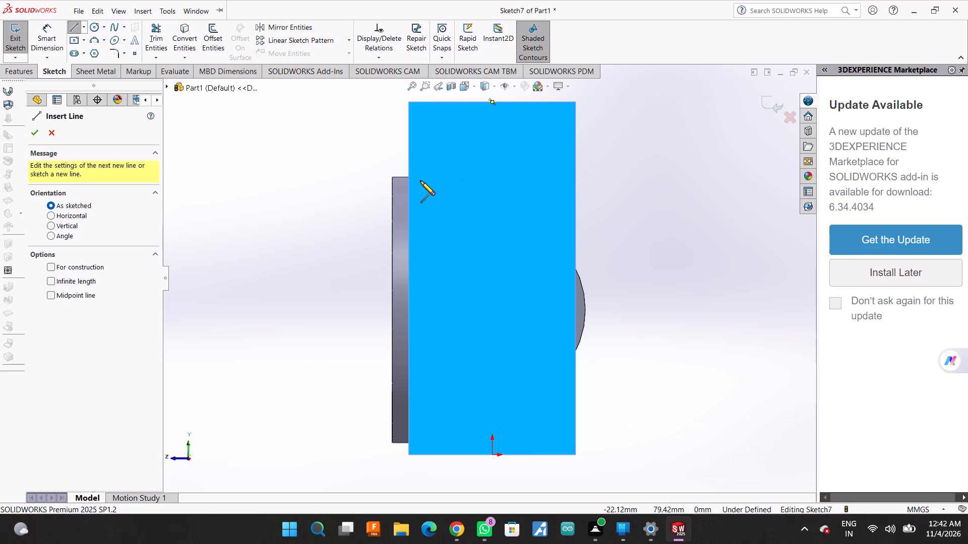
pyautogui.click(452, 105)
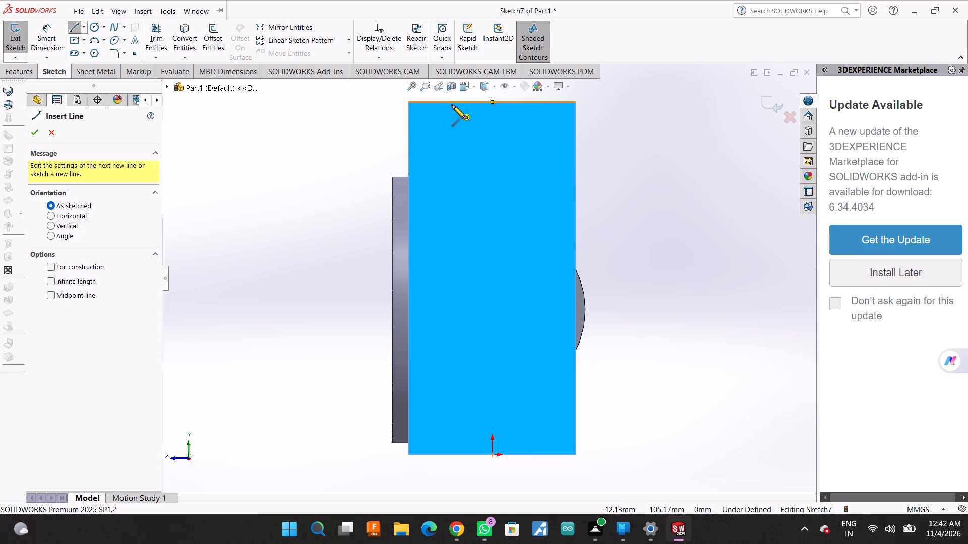
pyautogui.click(451, 154)
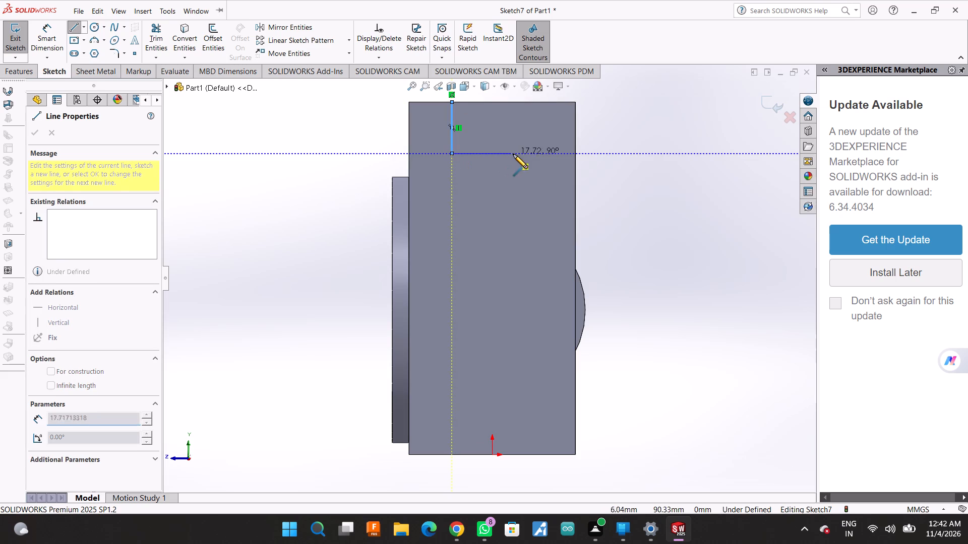
pyautogui.click(531, 154)
pyautogui.click(532, 103)
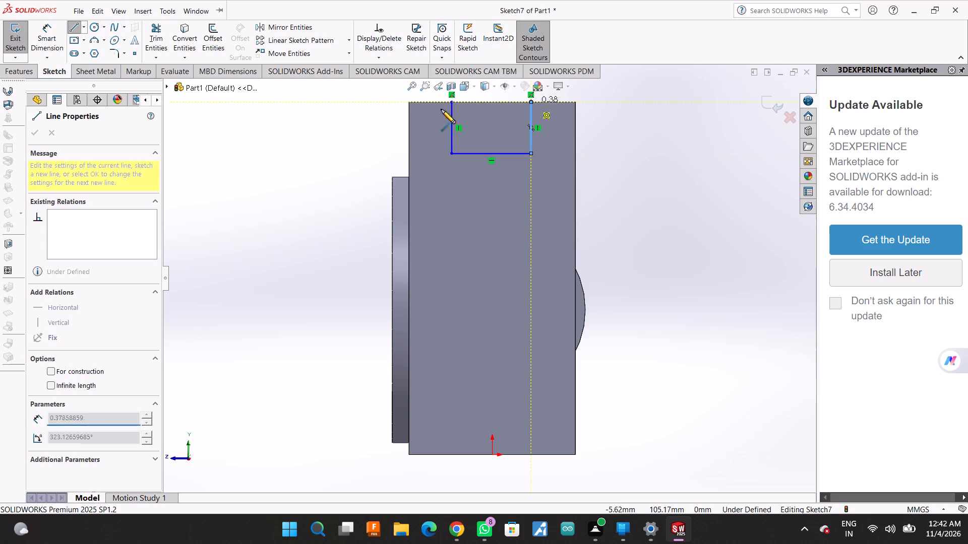
# Dimension the distance from the notch's rear vertical line to the face's adjacent vertical edge, away from the side ring's projecting front.
pyautogui.click(50, 36)
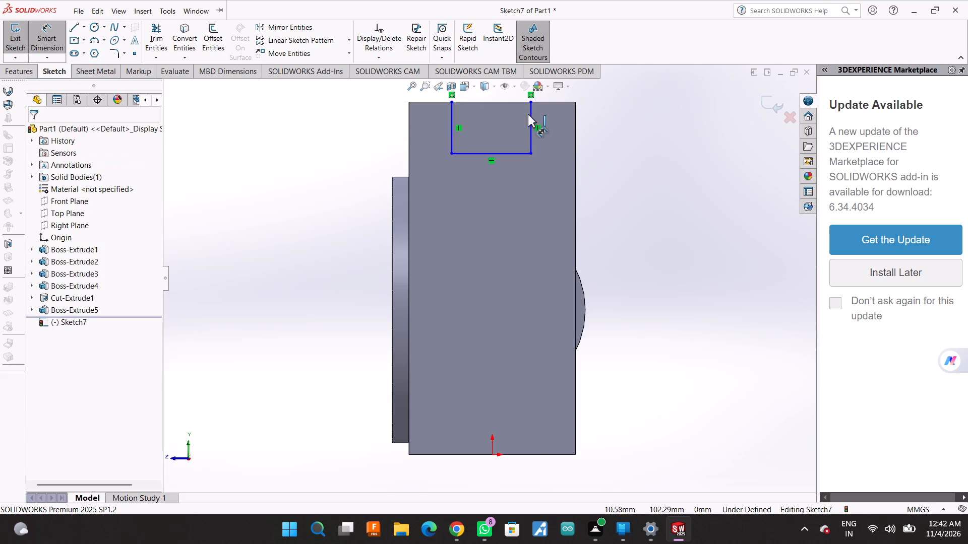
pyautogui.click(530, 115)
pyautogui.click(576, 113)
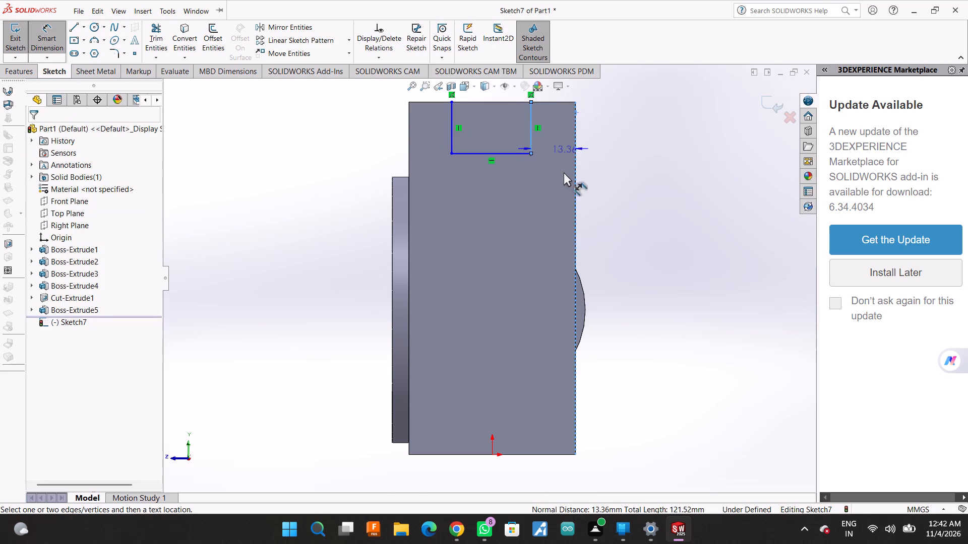
pyautogui.click(553, 224)
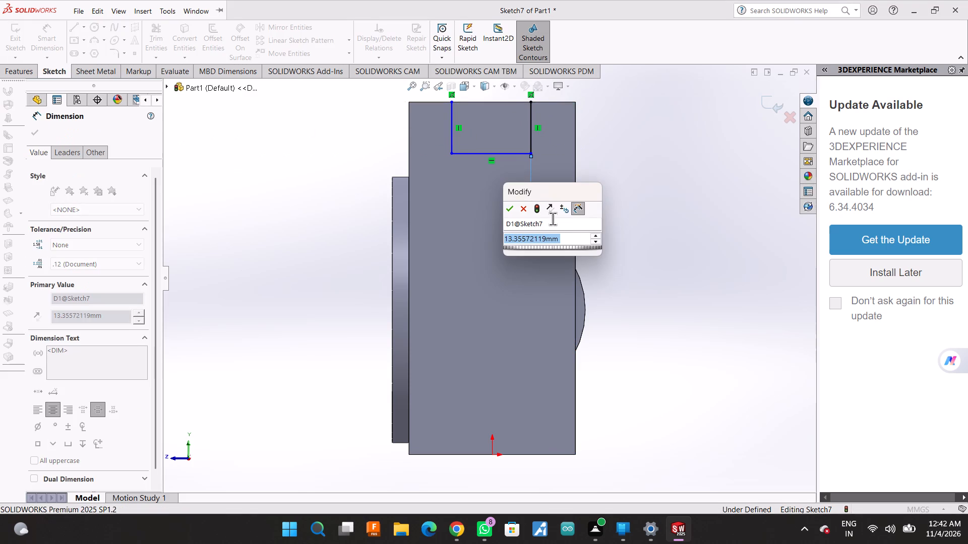
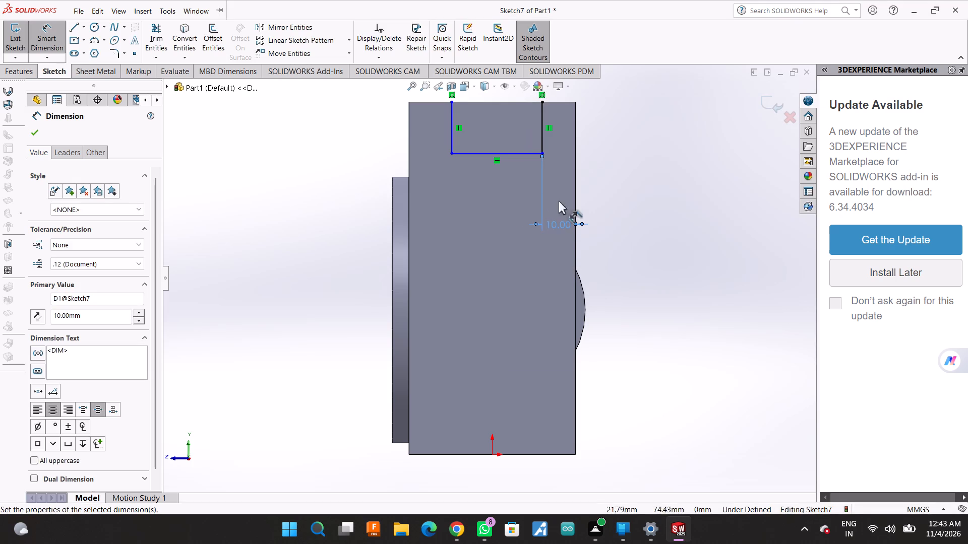
# Dimension the notch's front vertical line 10 mm from the face's vertical edge on the side ring's projecting side.
pyautogui.click(408, 134)
pyautogui.click(451, 119)
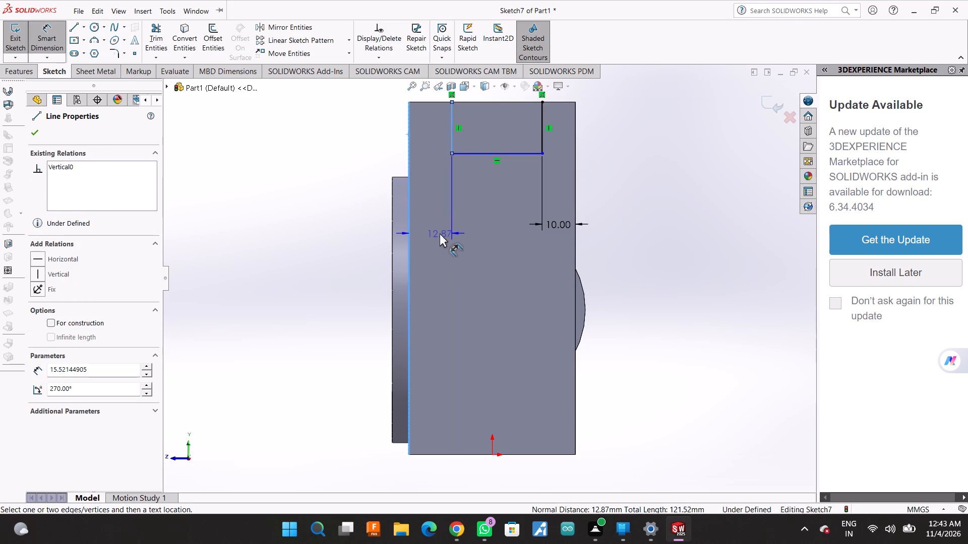
pyautogui.click(440, 233)
pyautogui.write('10')
pyautogui.press('Return')
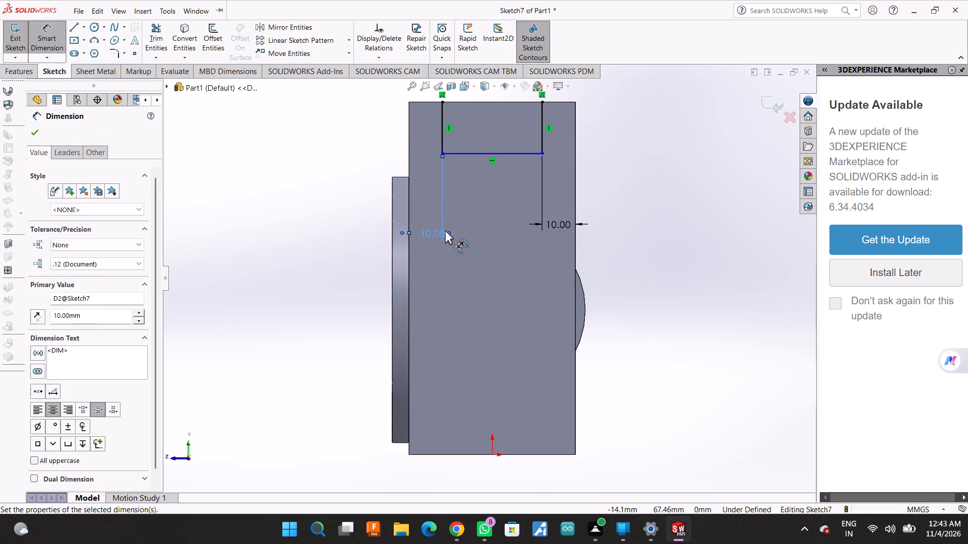
# Dimension the notch's front vertical line to give the notch a depth of 10 mm.
pyautogui.click(442, 135)
pyautogui.click(356, 136)
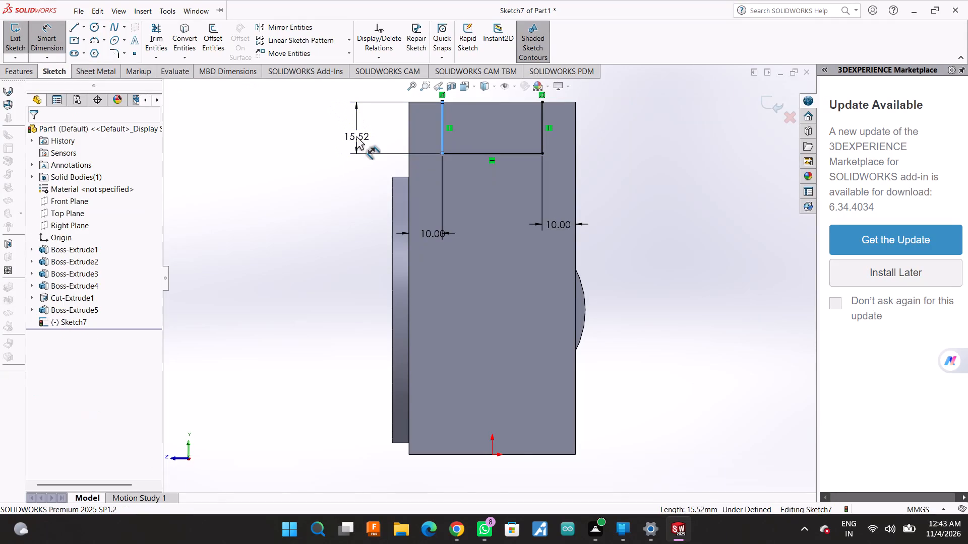
pyautogui.write('10')
pyautogui.press('Return')
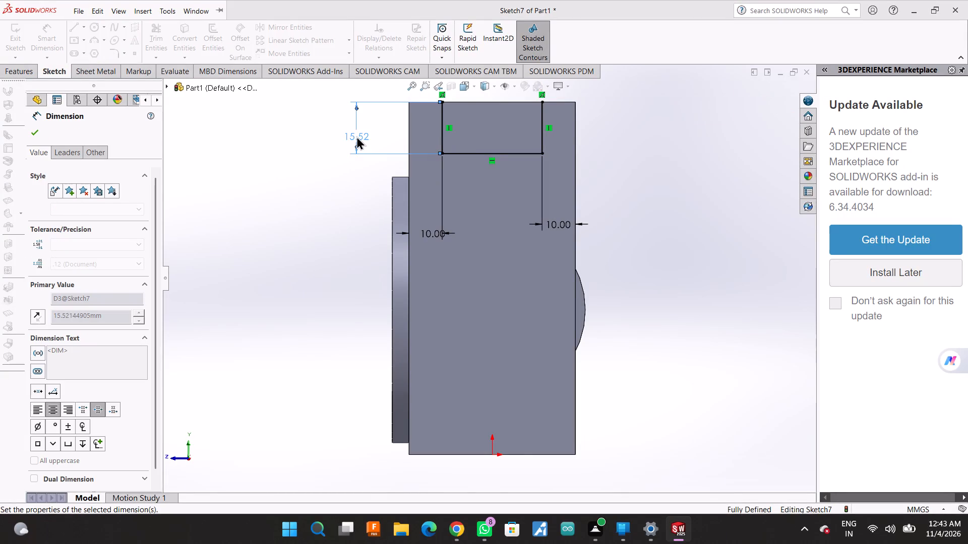
pyautogui.click(33, 134)
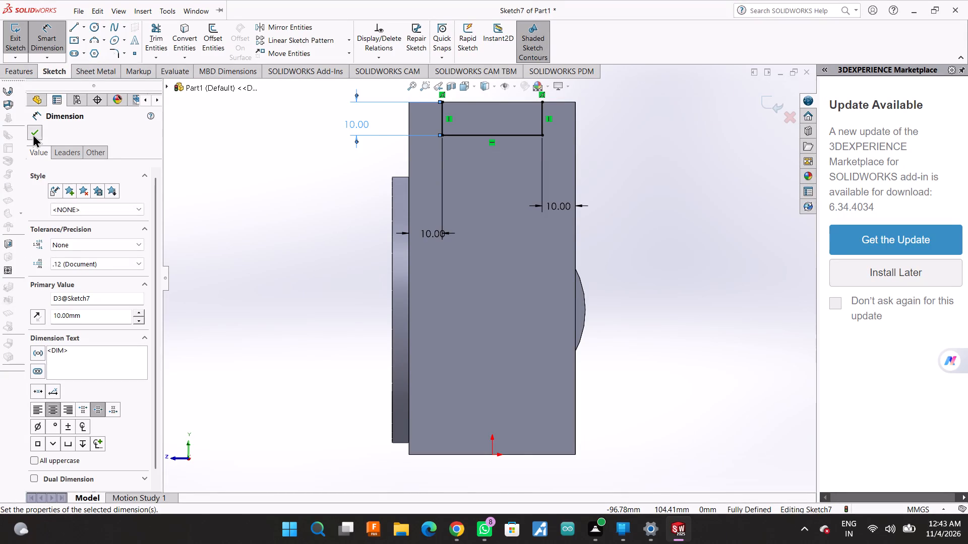
# Cut-extrude the notch profile blind to a depth of 132 mm, along the full length of the raised body's top.
pyautogui.moveTo(288, 176); pyautogui.dragTo(369, 248, button='middle')
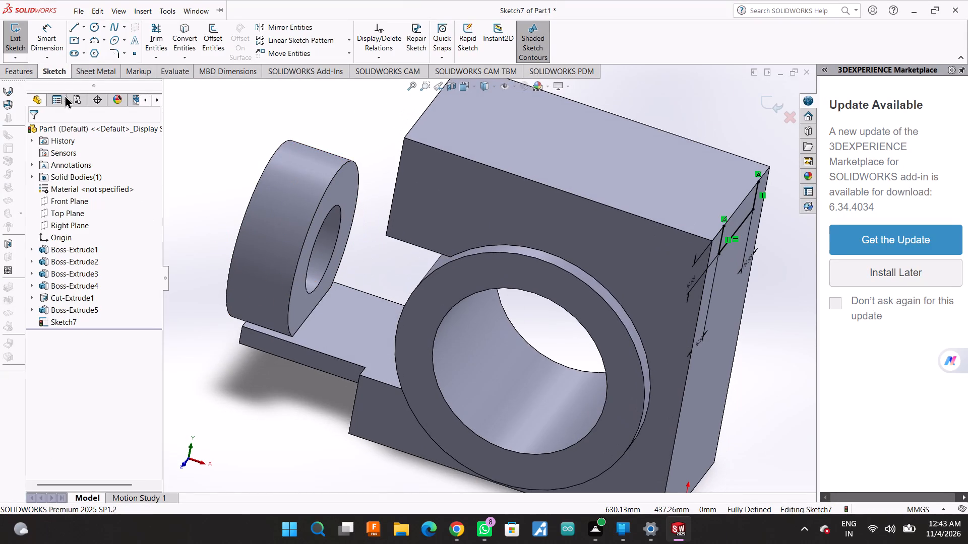
pyautogui.click(29, 72)
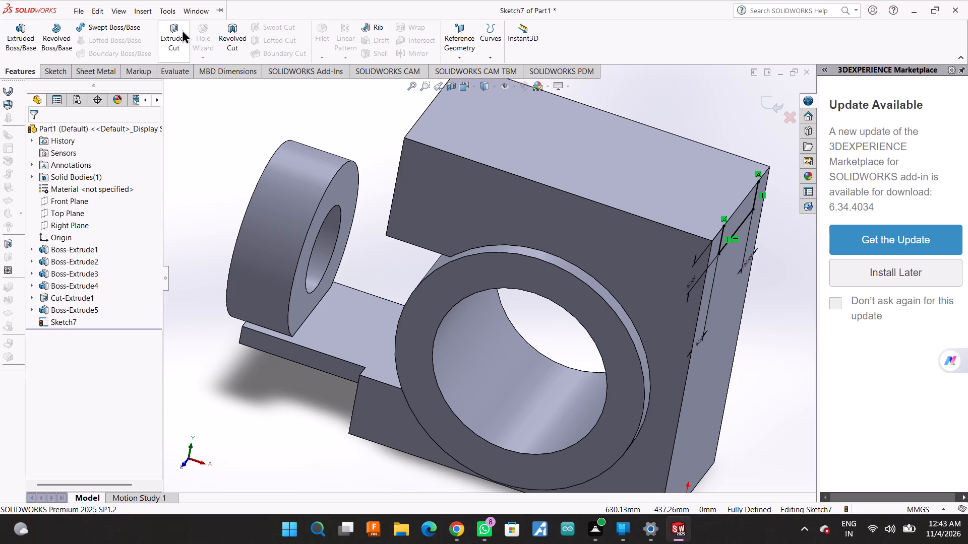
pyautogui.click(182, 30)
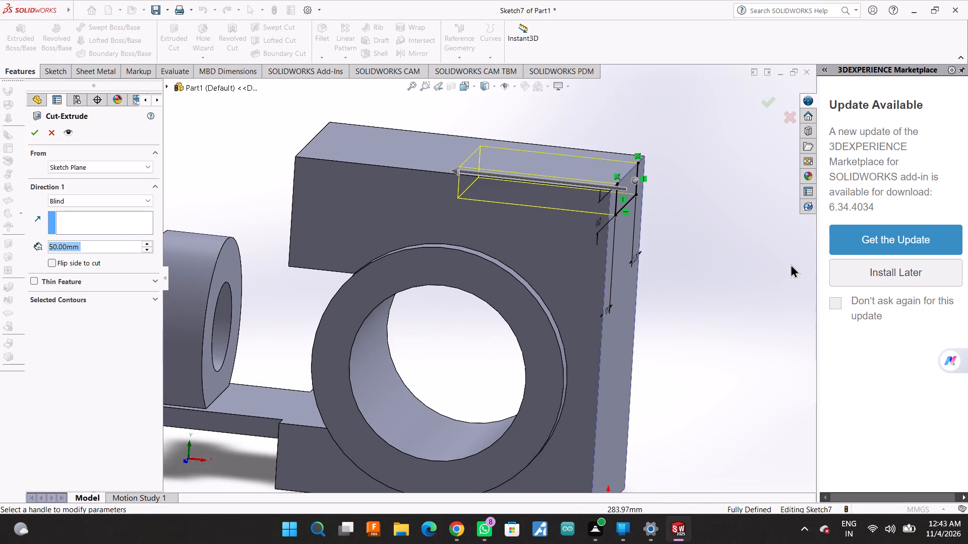
pyautogui.scroll(5, 742, 274)
pyautogui.moveTo(708, 263); pyautogui.dragTo(751, 281, button='middle')
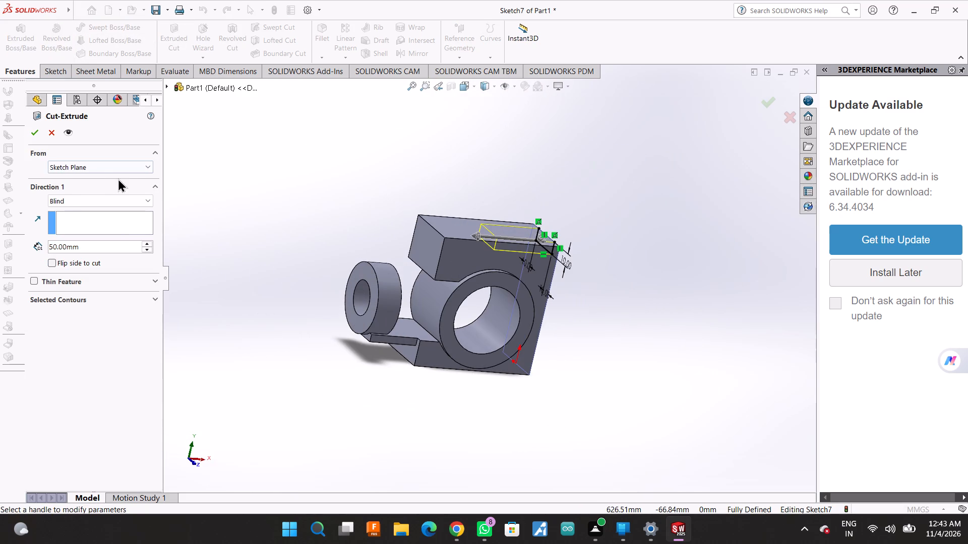
pyautogui.click(124, 197)
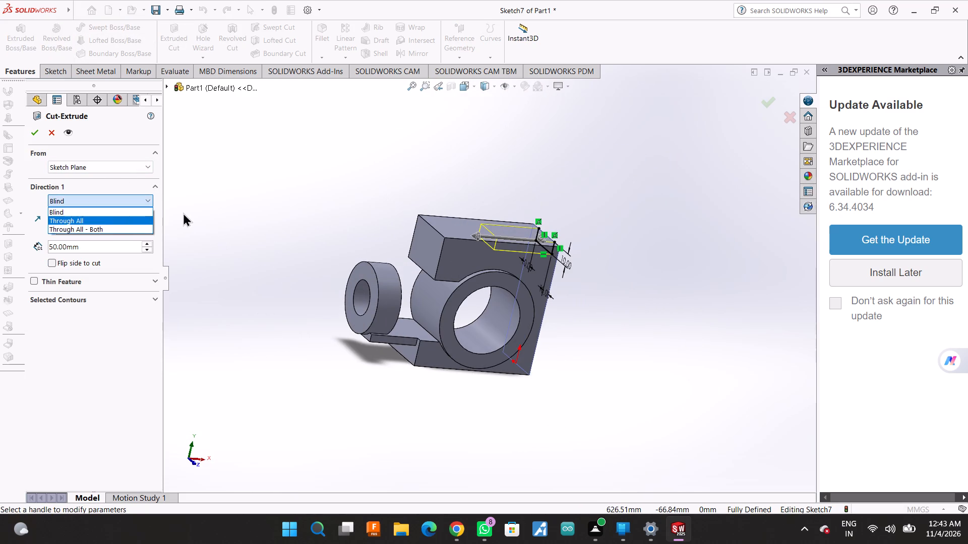
pyautogui.click(205, 208)
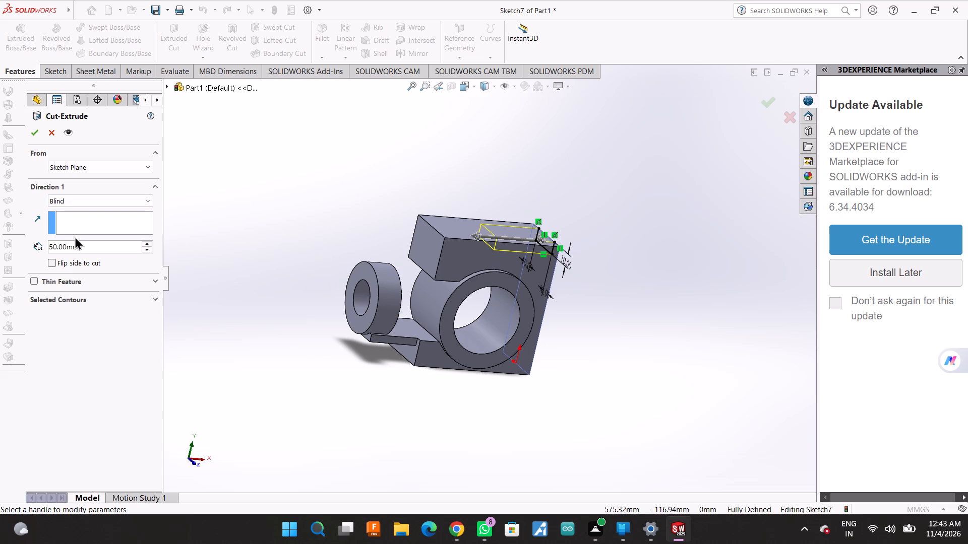
pyautogui.moveTo(475, 233); pyautogui.dragTo(463, 236)
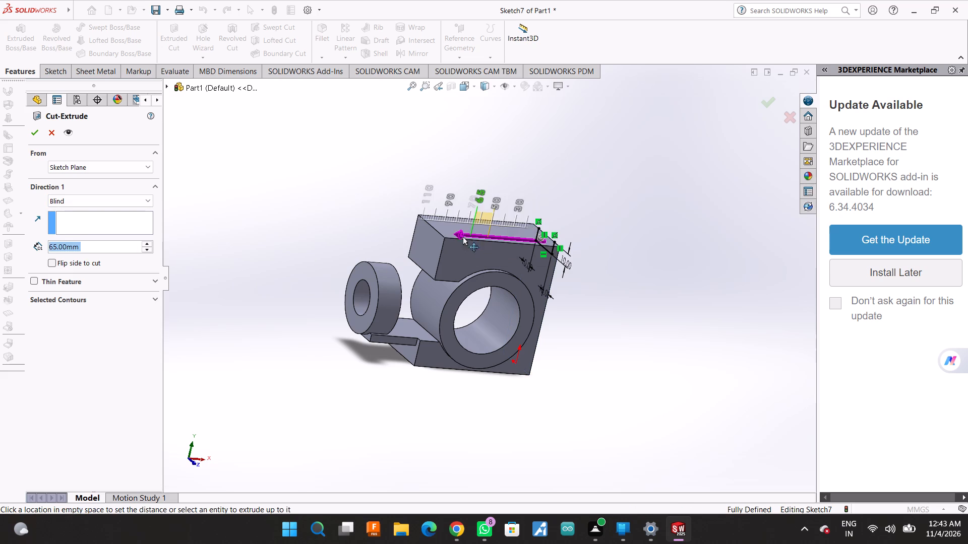
pyautogui.moveTo(463, 236); pyautogui.dragTo(391, 236)
pyautogui.click(31, 135)
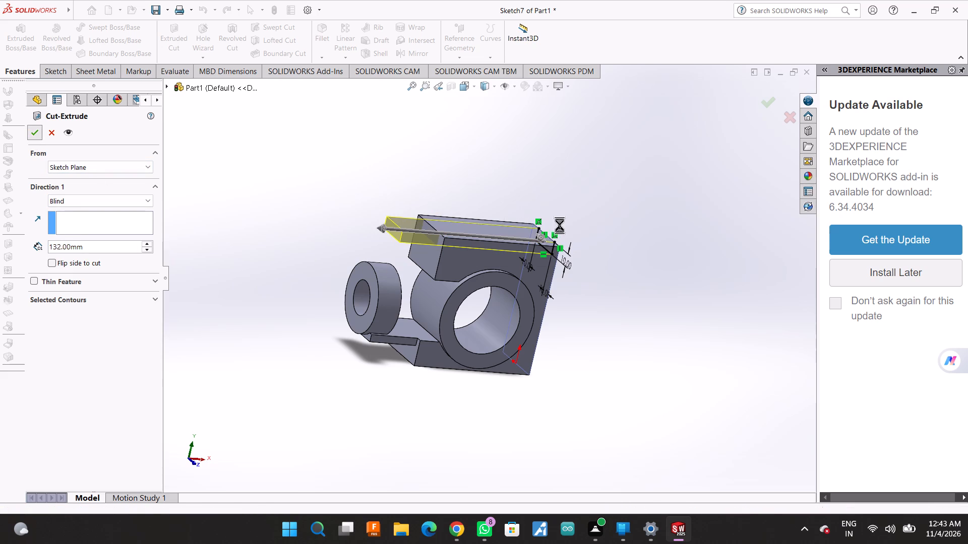
# Start a sketch on the raised body's opposite notched end face, above the end ring, with the Line tool ready.
pyautogui.moveTo(652, 243); pyautogui.dragTo(644, 249, button='middle')
pyautogui.scroll(1, 680, 250)
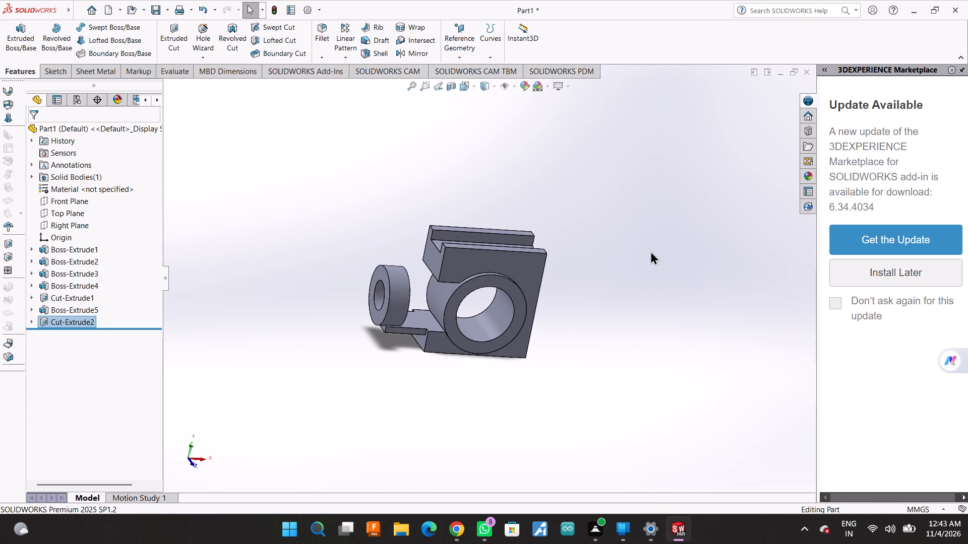
pyautogui.moveTo(662, 250); pyautogui.dragTo(737, 265, button='middle')
pyautogui.click(476, 277)
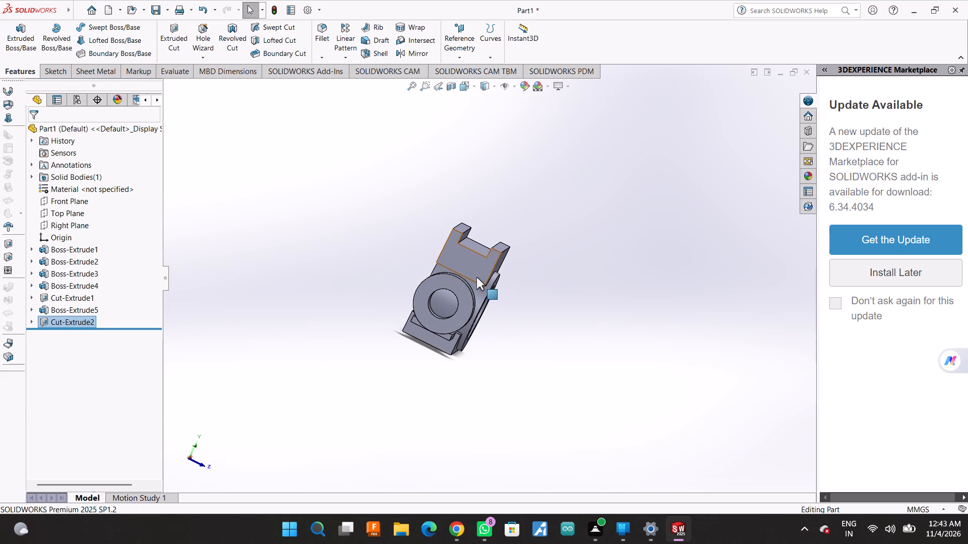
pyautogui.click(521, 246)
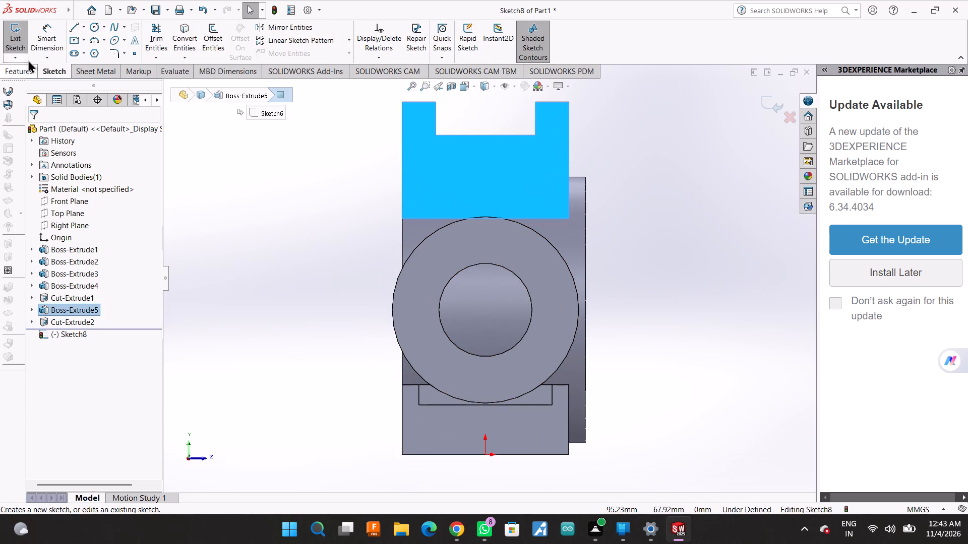
pyautogui.click(73, 26)
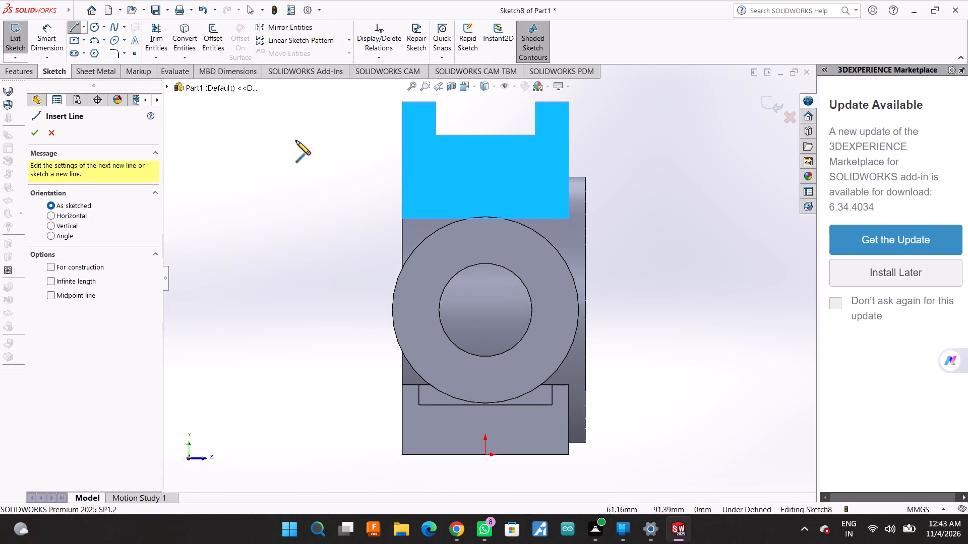
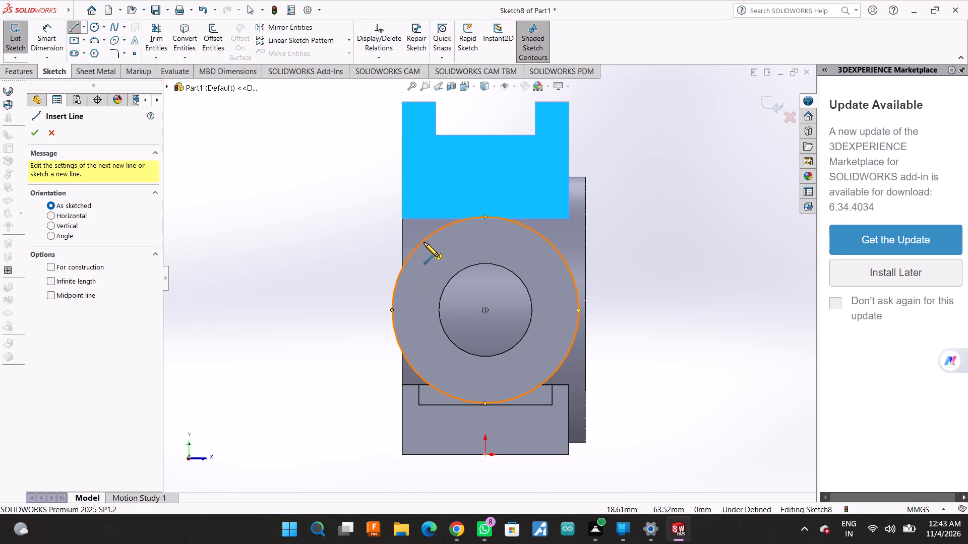
# Sketch a closed four-sided line profile across the end ring, from the base slot's 40 mm bottom edge up about 65.5 mm into the raised body.
pyautogui.click(419, 383)
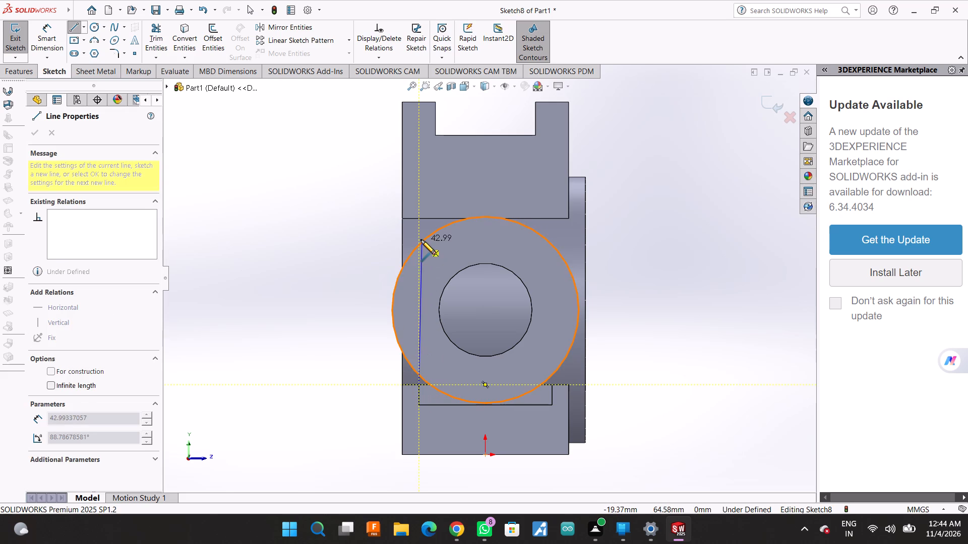
pyautogui.click(421, 240)
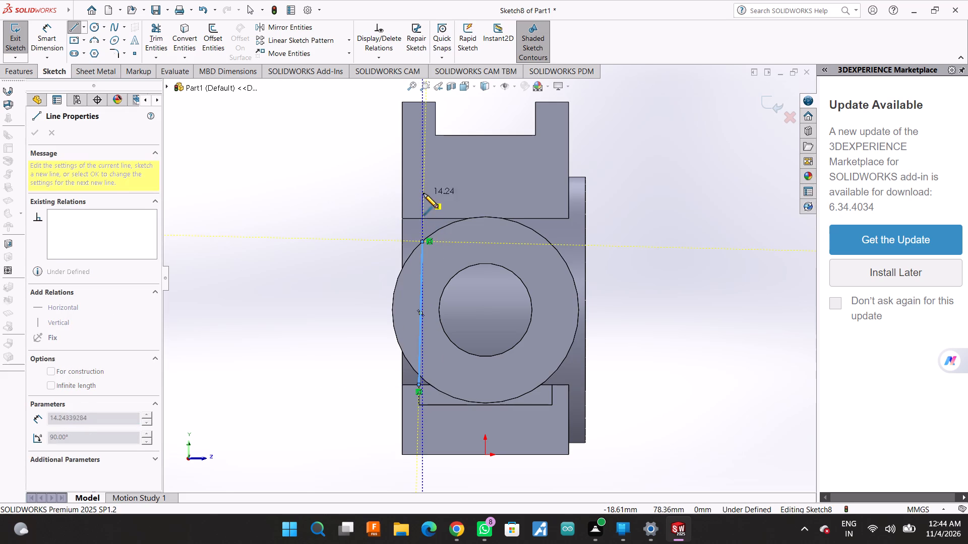
pyautogui.click(424, 187)
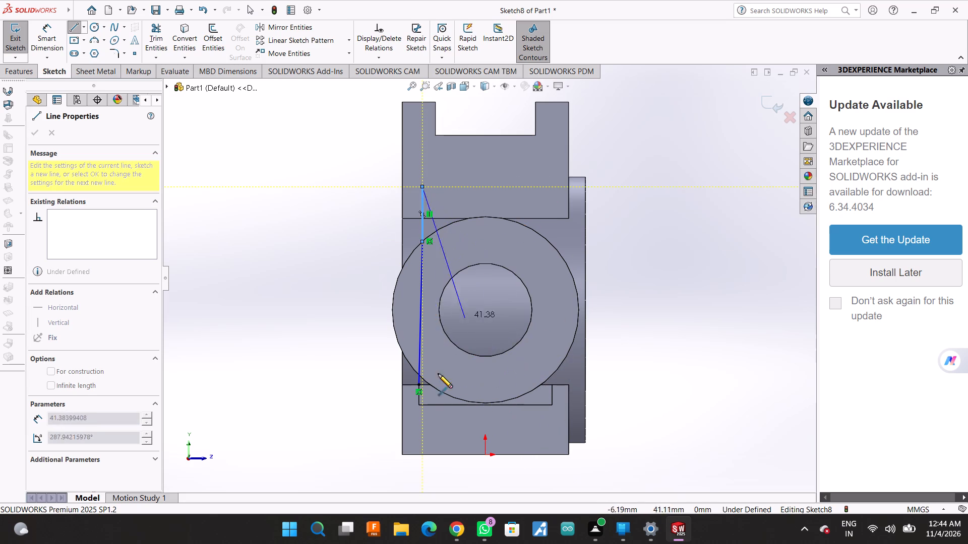
pyautogui.click(417, 402)
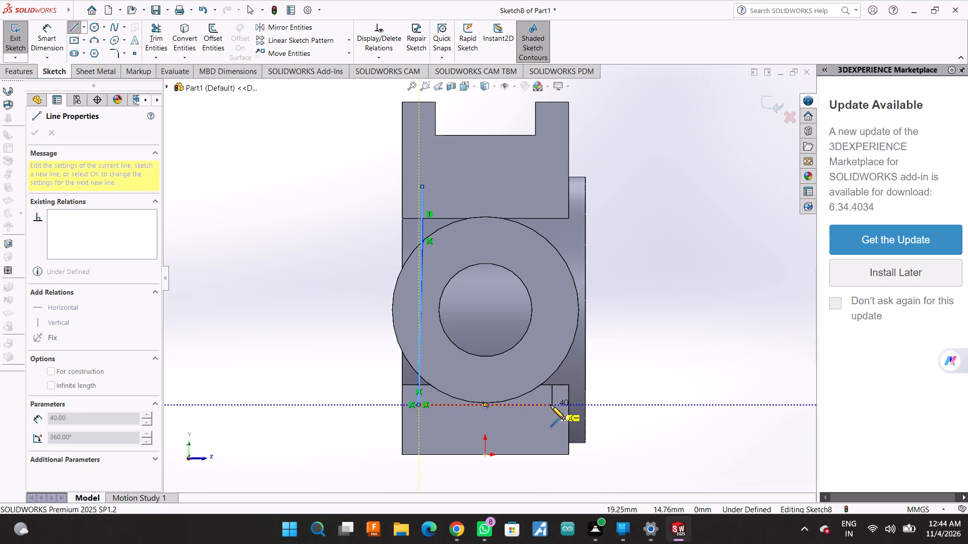
pyautogui.moveTo(551, 405); pyautogui.dragTo(552, 399)
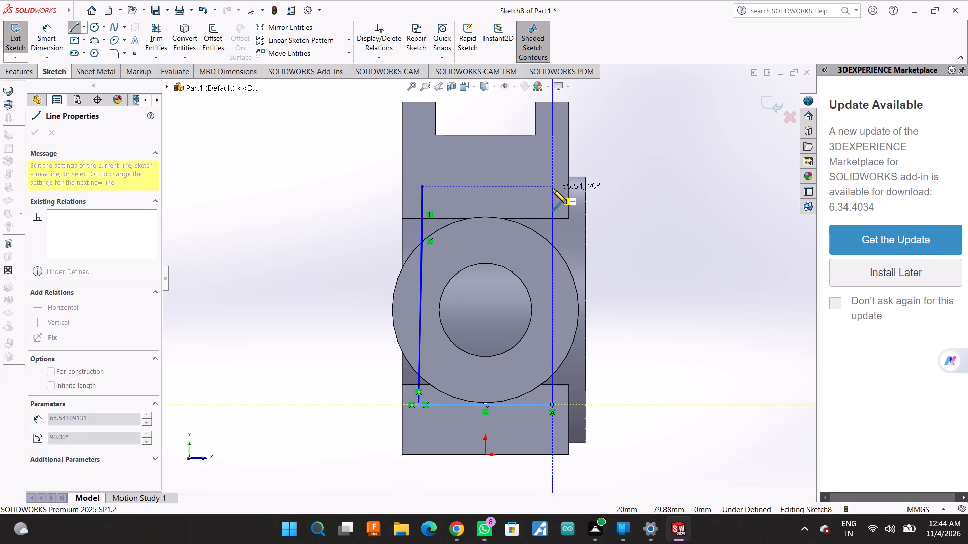
pyautogui.click(552, 189)
pyautogui.click(424, 187)
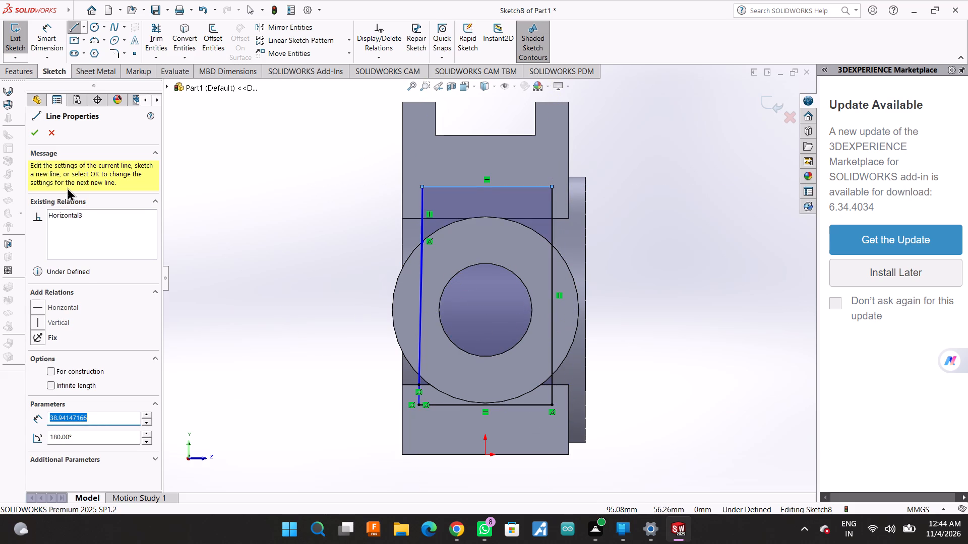
pyautogui.click(38, 135)
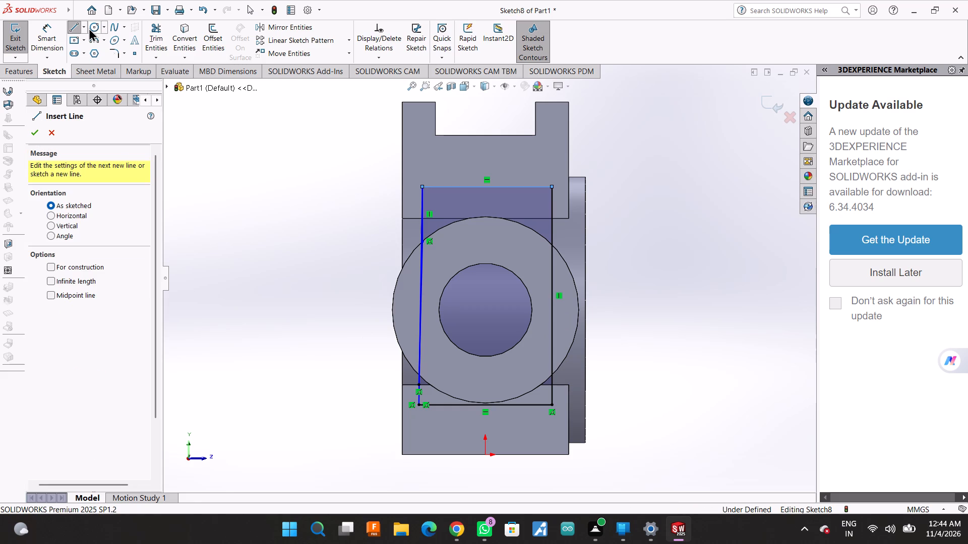
# Sketch a circle centred on the end ring's hole, concentric with the ring's outer edge.
pyautogui.click(89, 28)
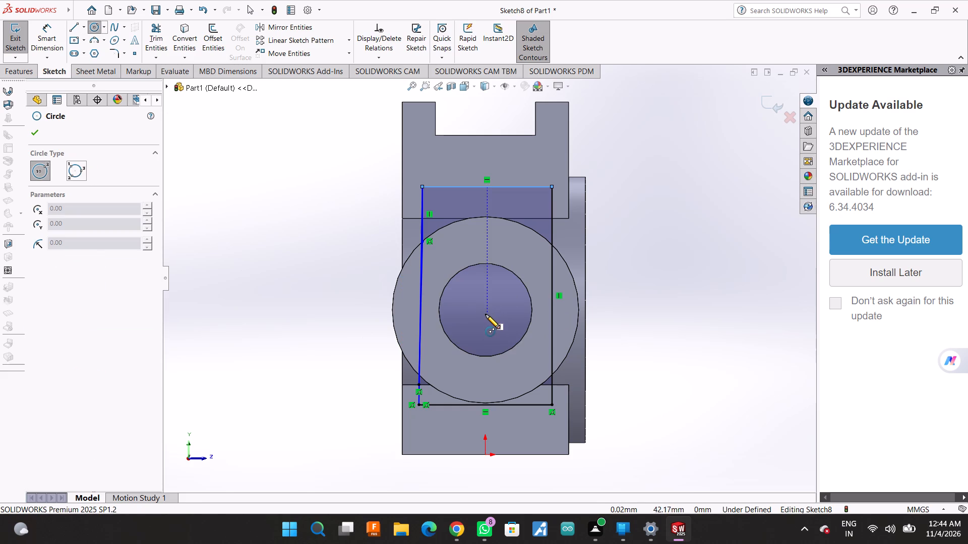
pyautogui.click(485, 311)
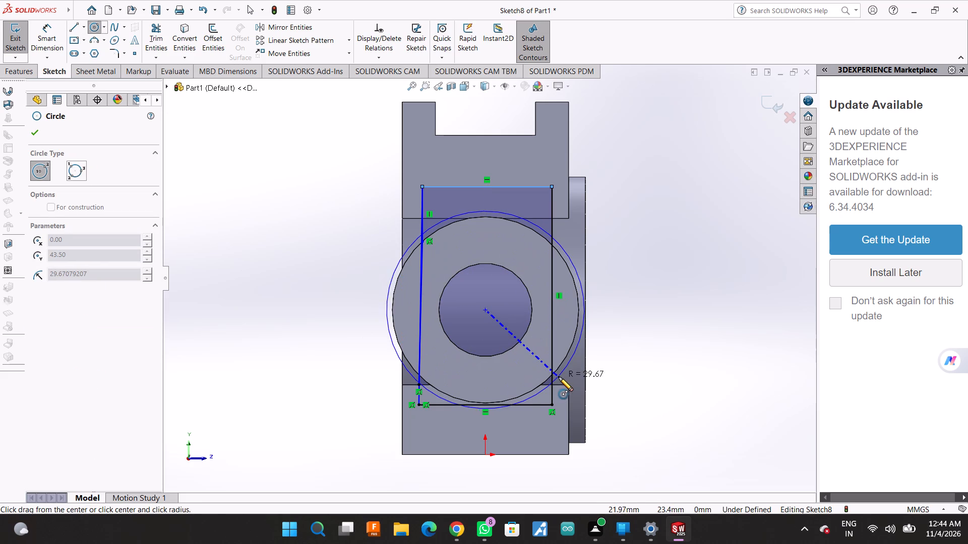
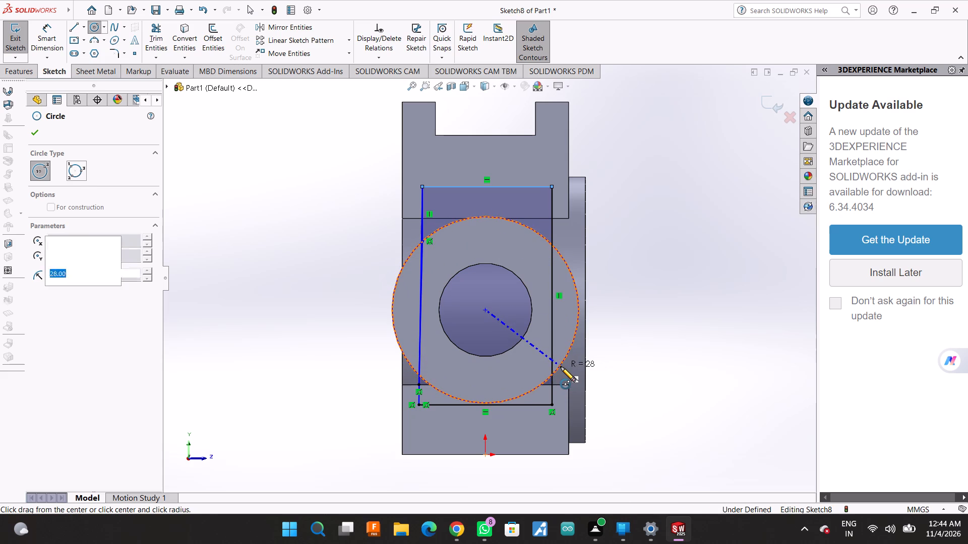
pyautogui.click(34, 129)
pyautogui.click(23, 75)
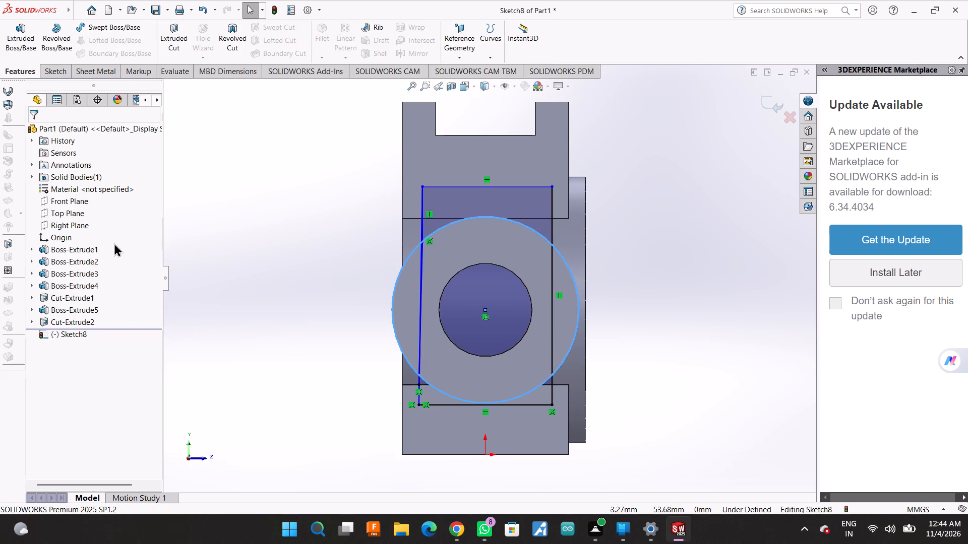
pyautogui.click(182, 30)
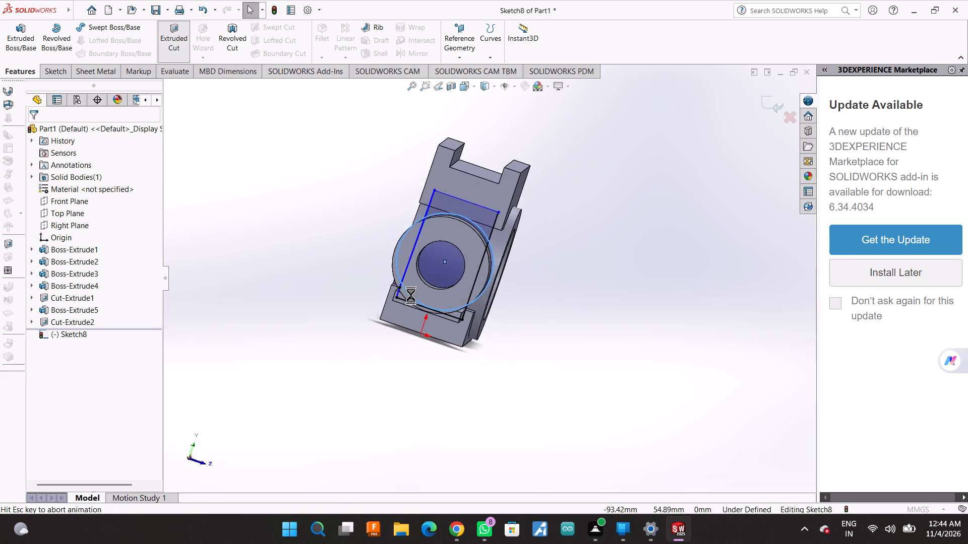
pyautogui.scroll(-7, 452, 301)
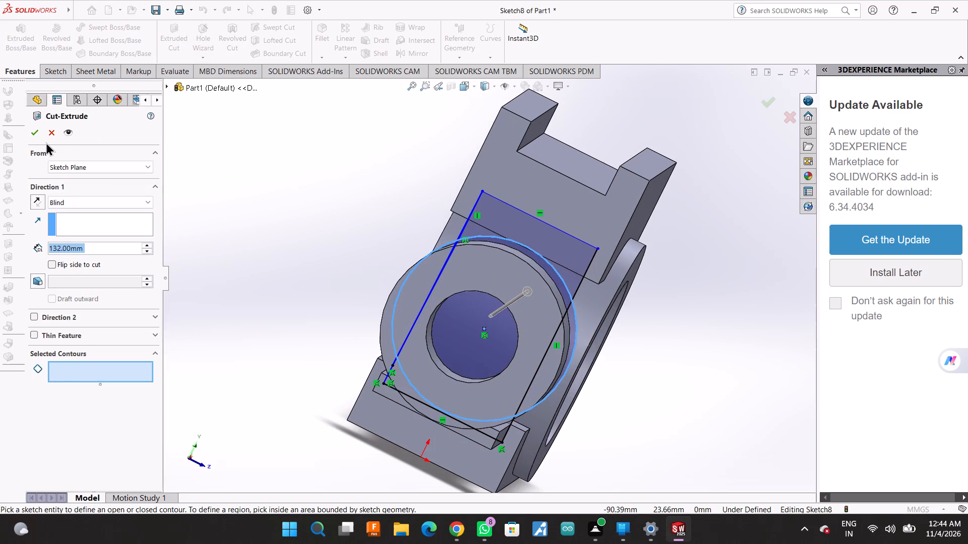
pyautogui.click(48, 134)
# Trim the profile's two side lines inside the circle and the circle's two side arcs, keeping the arcs above and below the hole.
pyautogui.click(48, 74)
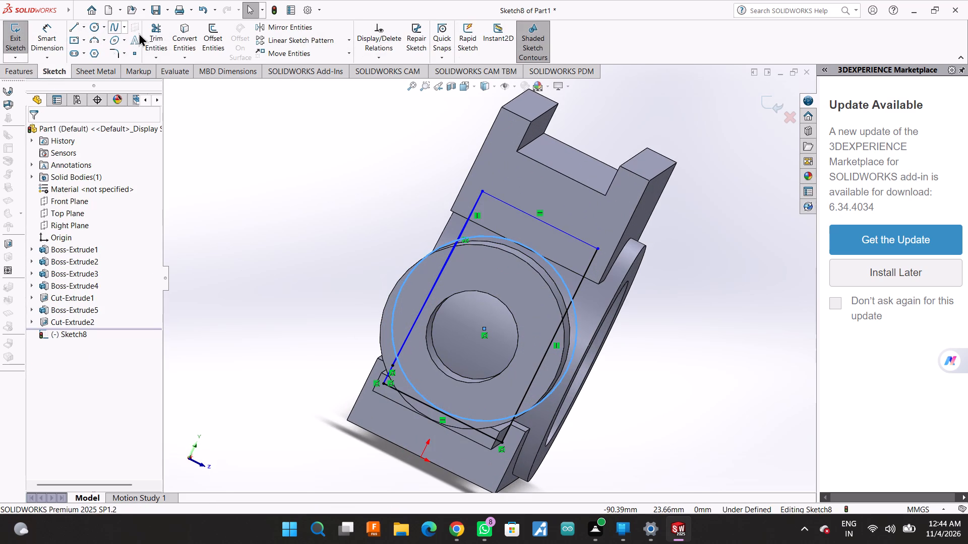
pyautogui.click(161, 36)
pyautogui.scroll(-3, 361, 272)
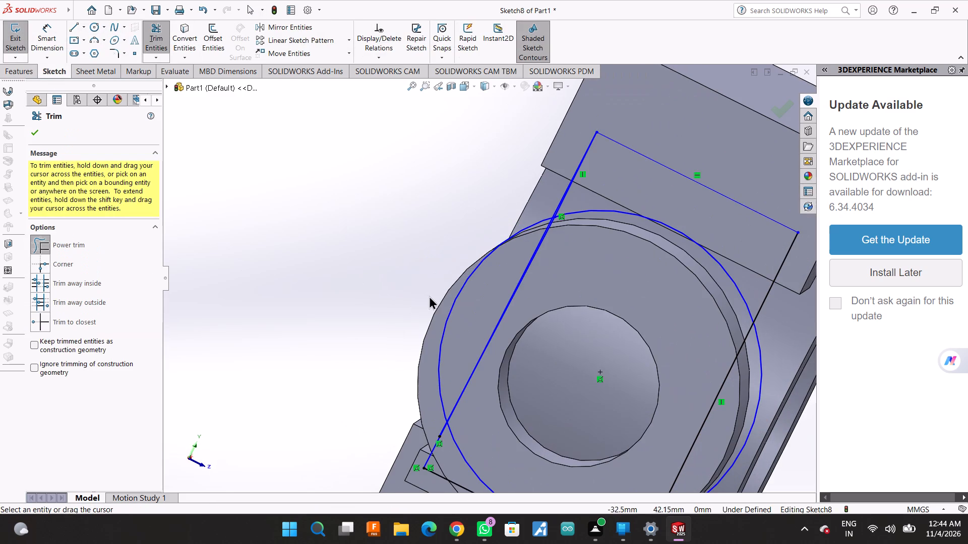
pyautogui.moveTo(429, 294); pyautogui.dragTo(725, 448)
pyautogui.scroll(3, 648, 377)
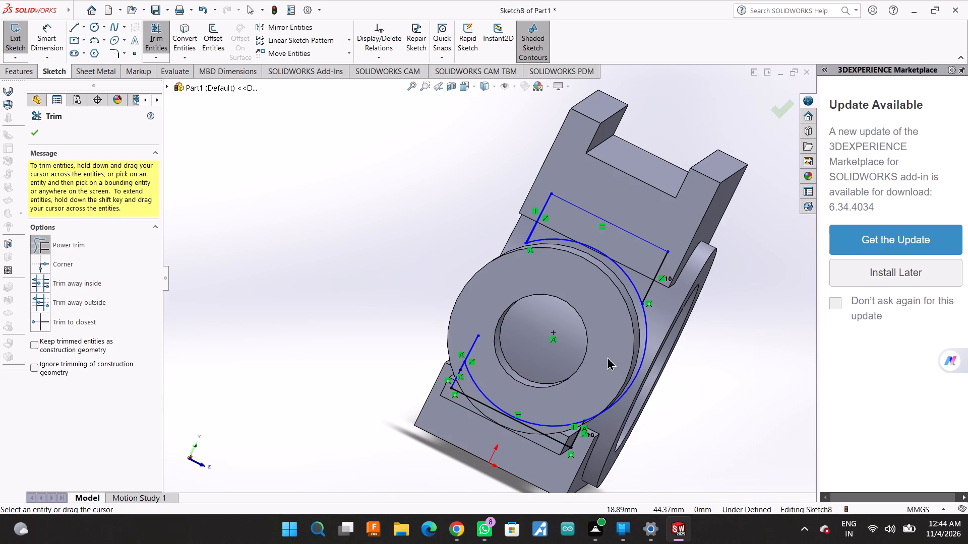
pyautogui.moveTo(601, 351); pyautogui.dragTo(663, 386)
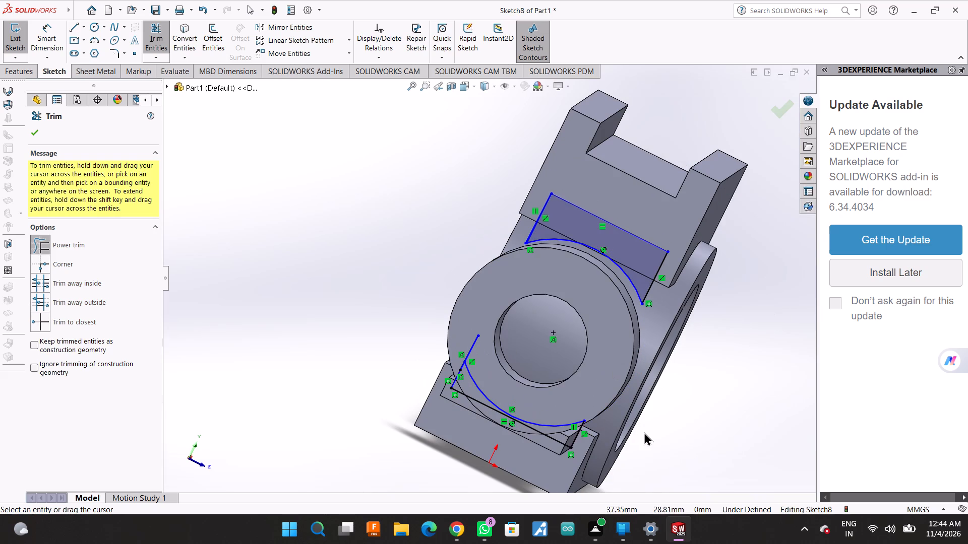
# Trim the leftover stub of the side line that projects above the lower arc, and finish trimming.
pyautogui.moveTo(644, 431); pyautogui.dragTo(731, 454, button='middle')
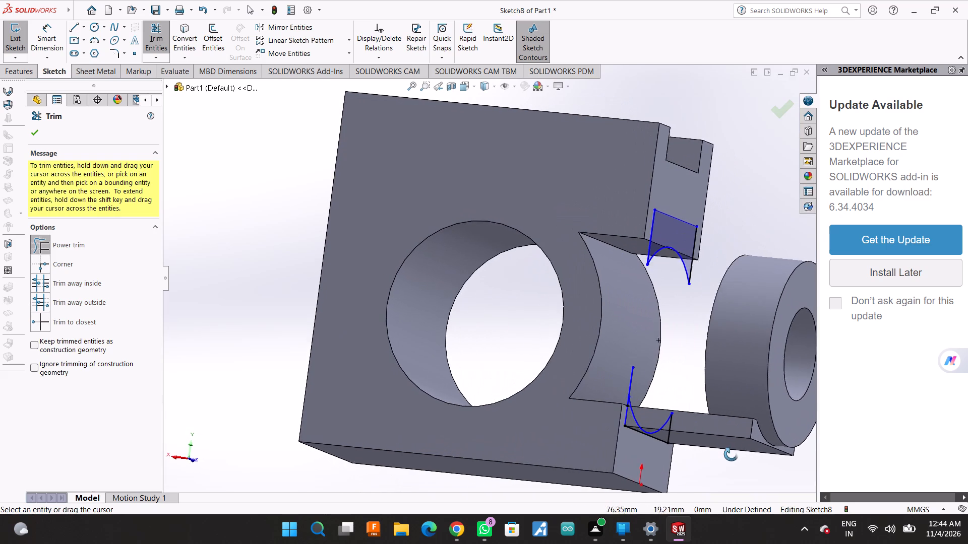
pyautogui.moveTo(731, 454); pyautogui.dragTo(733, 463, button='middle')
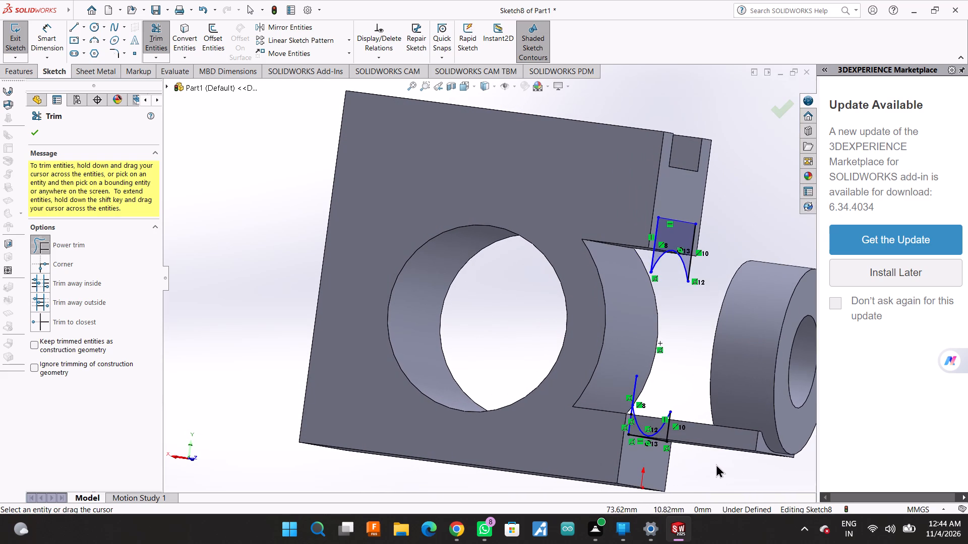
pyautogui.scroll(2, 716, 464)
pyautogui.moveTo(732, 422); pyautogui.dragTo(704, 446, button='middle')
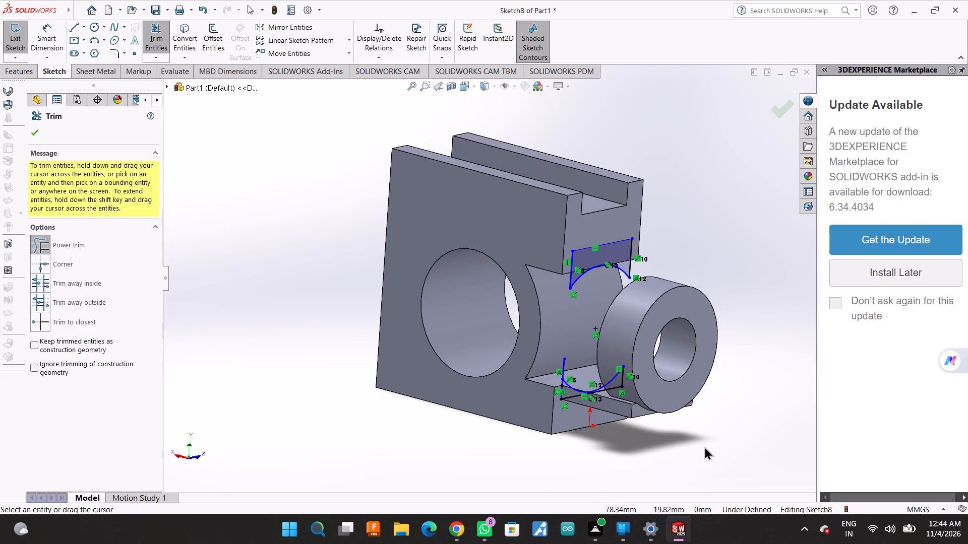
pyautogui.scroll(-1, 693, 410)
pyautogui.moveTo(725, 394); pyautogui.dragTo(702, 407, button='middle')
pyautogui.scroll(-2, 618, 401)
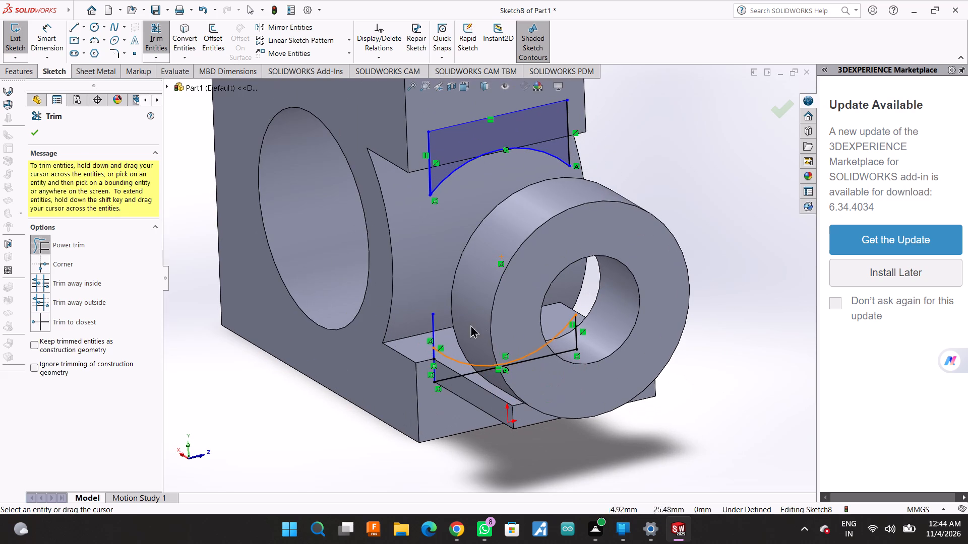
pyautogui.moveTo(407, 321); pyautogui.dragTo(439, 329)
pyautogui.scroll(1, 650, 371)
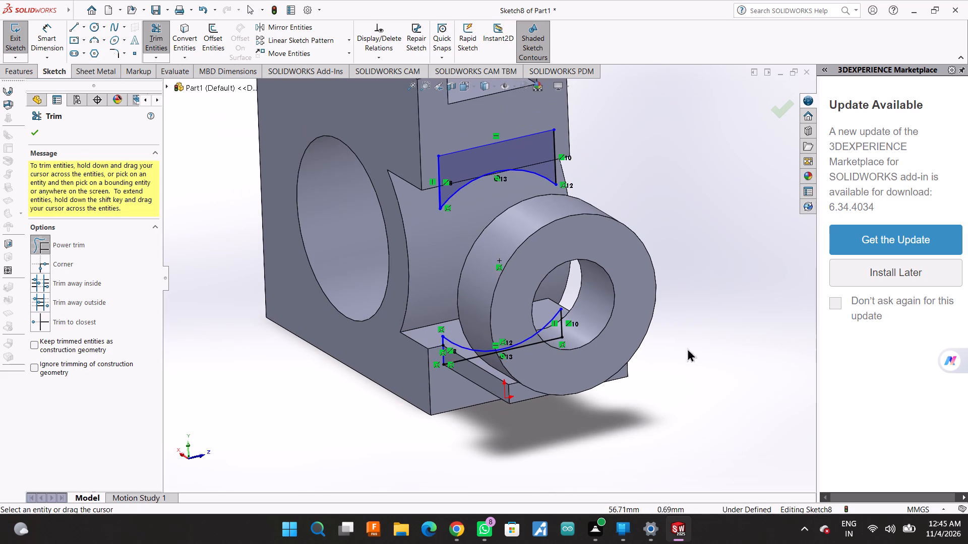
pyautogui.moveTo(710, 320); pyautogui.dragTo(699, 333, button='middle')
pyautogui.scroll(-1, 684, 308)
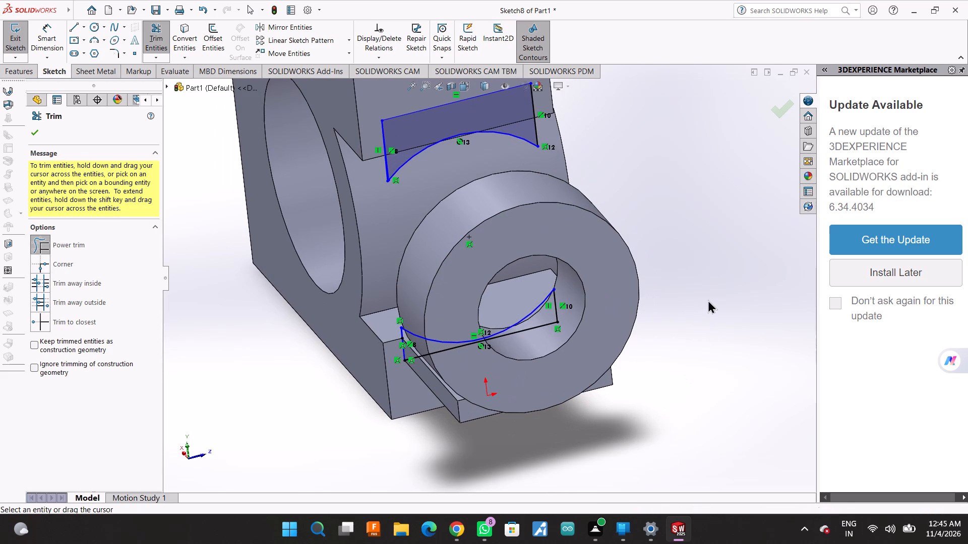
pyautogui.moveTo(723, 277); pyautogui.dragTo(730, 274, button='middle')
pyautogui.moveTo(742, 264); pyautogui.dragTo(748, 259, button='middle')
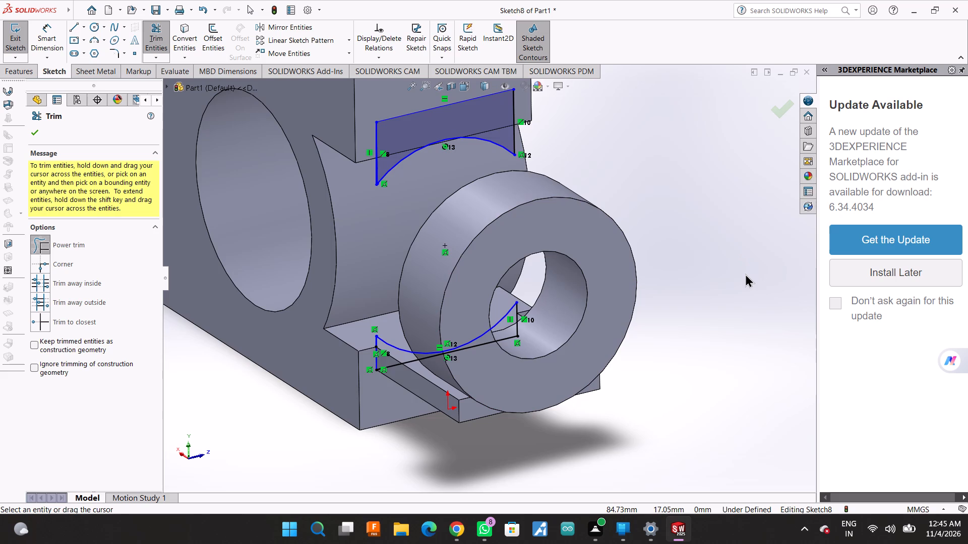
pyautogui.scroll(2, 745, 274)
pyautogui.moveTo(672, 281); pyautogui.dragTo(697, 270, button='middle')
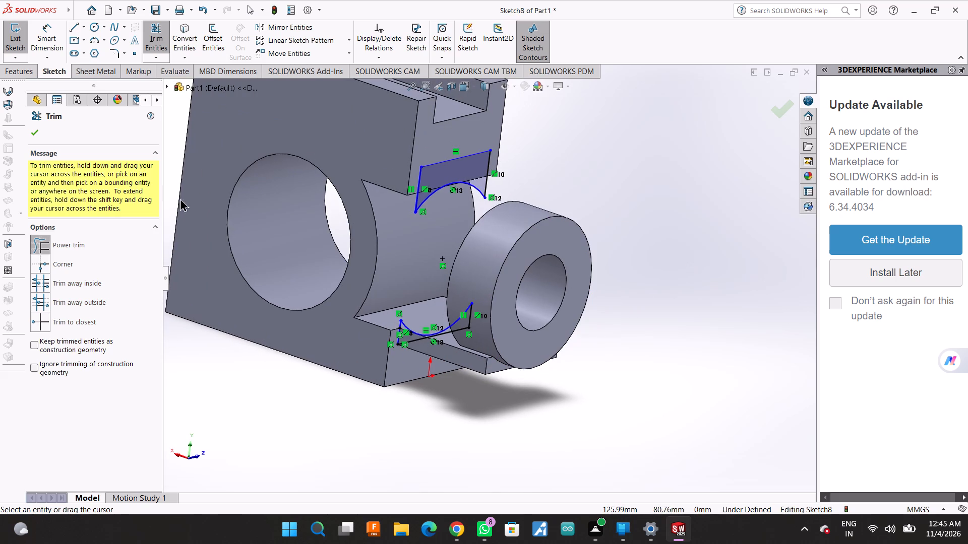
pyautogui.click(41, 130)
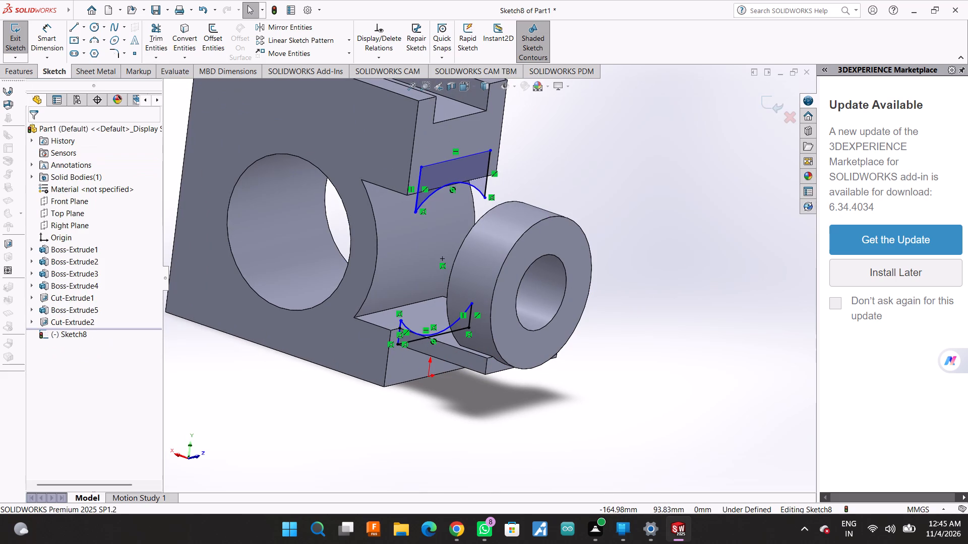
# Start a boss extrude from the trimmed profile sketch around the end ring.
pyautogui.click(18, 72)
pyautogui.click(17, 43)
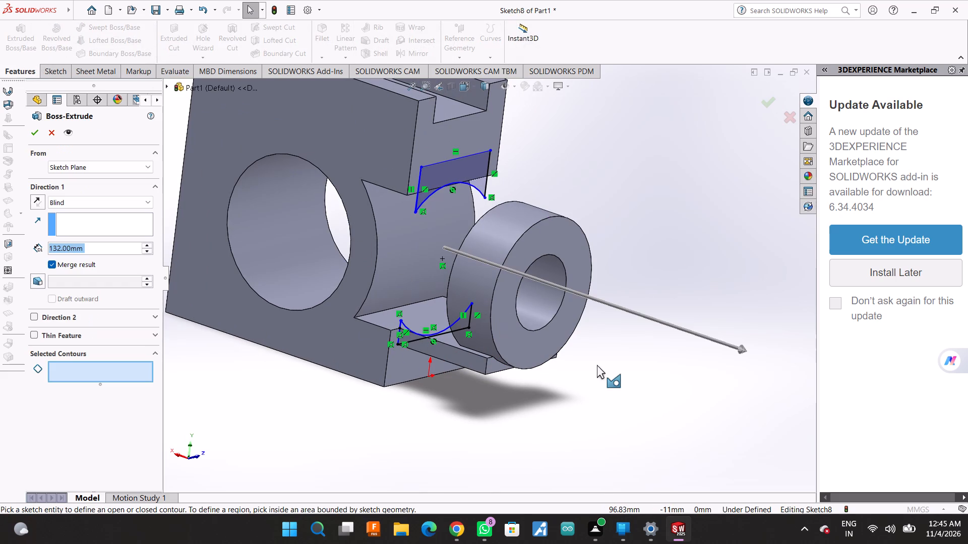
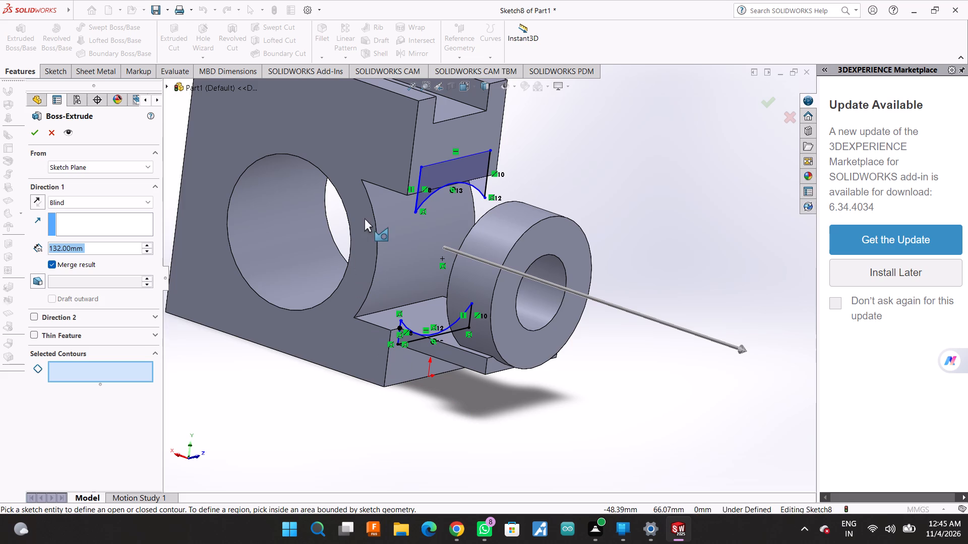
# Set the boss extrude's blind depth to 27 mm from the sketch plane towards the end ring.
pyautogui.moveTo(744, 349); pyautogui.dragTo(651, 281)
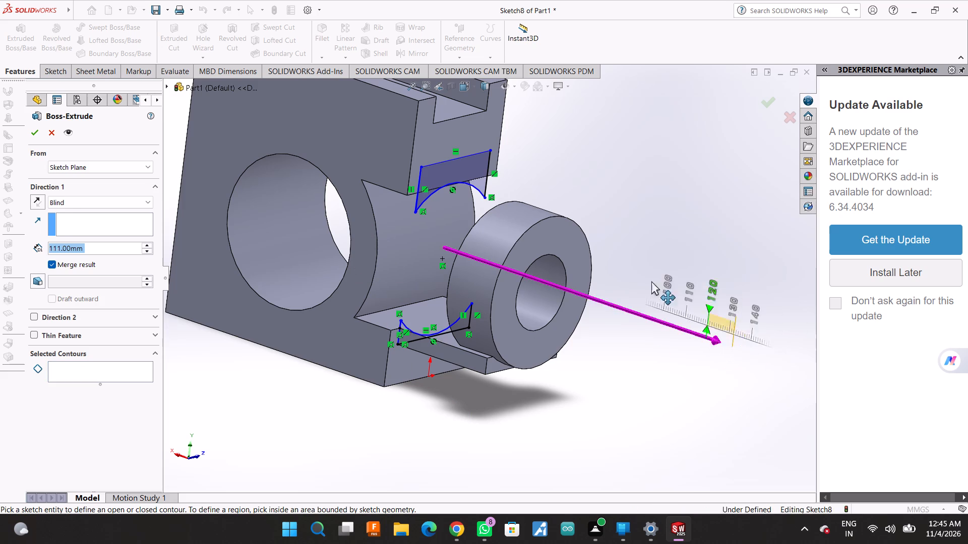
pyautogui.moveTo(651, 281); pyautogui.dragTo(509, 205)
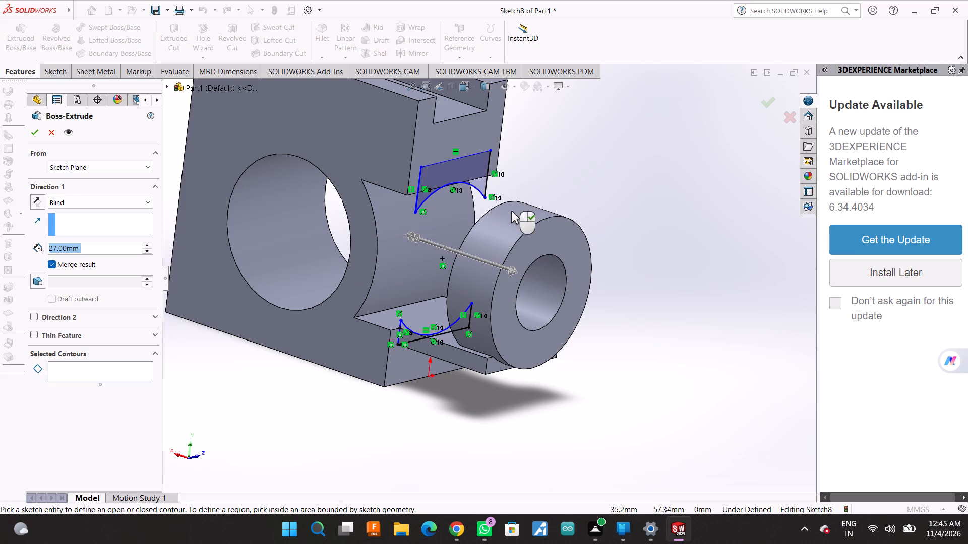
pyautogui.moveTo(608, 352); pyautogui.dragTo(629, 328, button='middle')
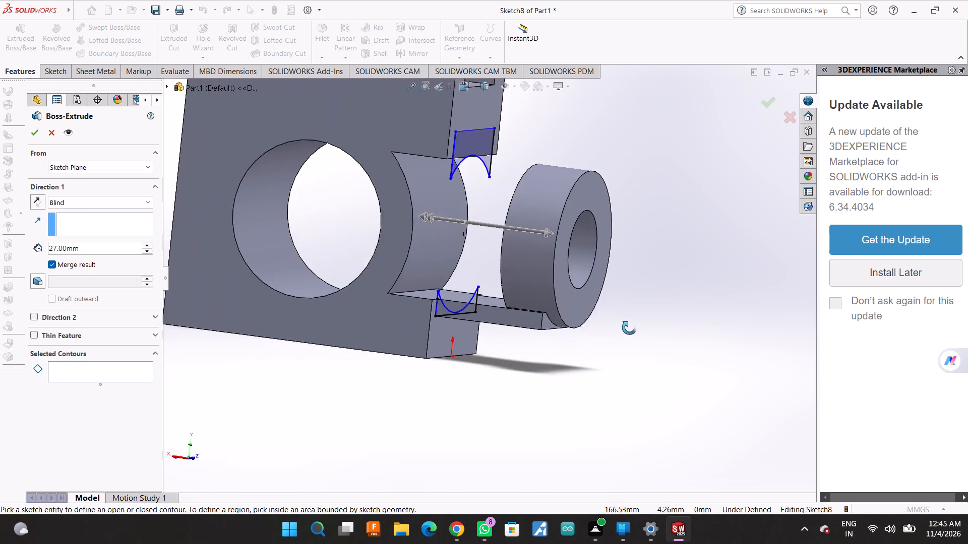
pyautogui.moveTo(629, 328); pyautogui.dragTo(642, 366, button='middle')
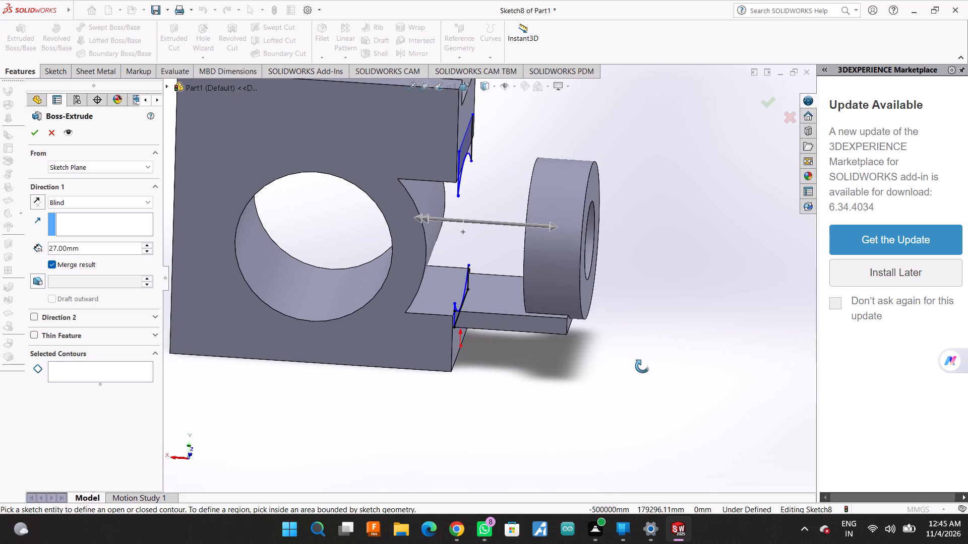
pyautogui.moveTo(642, 366); pyautogui.dragTo(641, 366, button='middle')
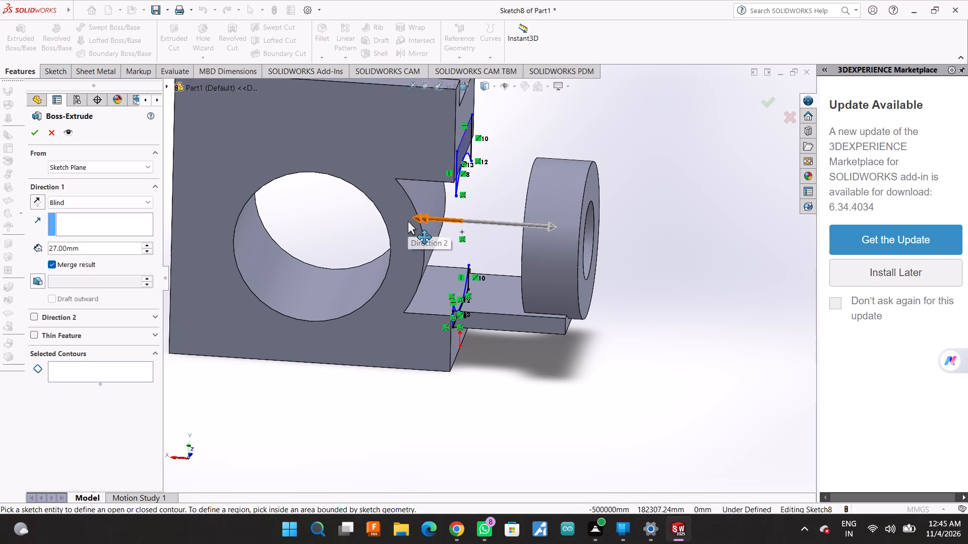
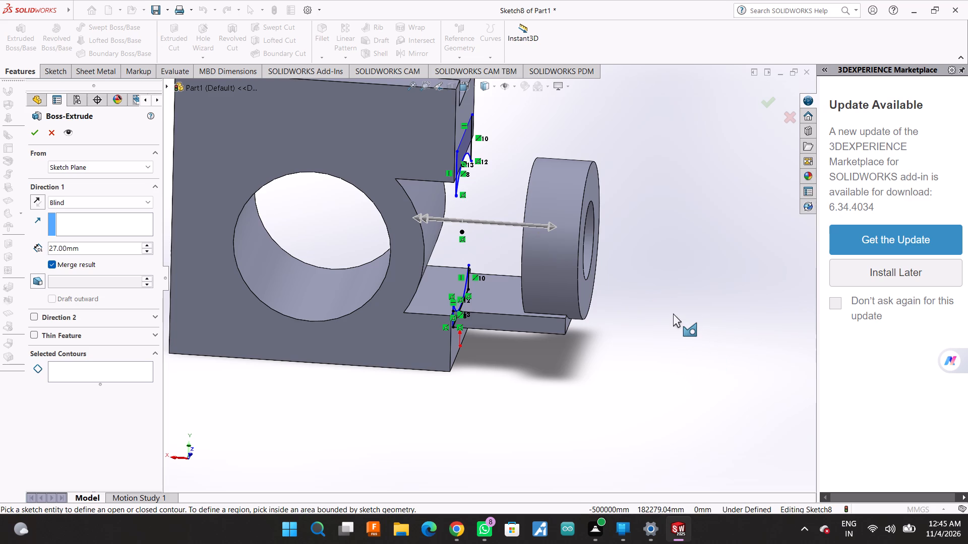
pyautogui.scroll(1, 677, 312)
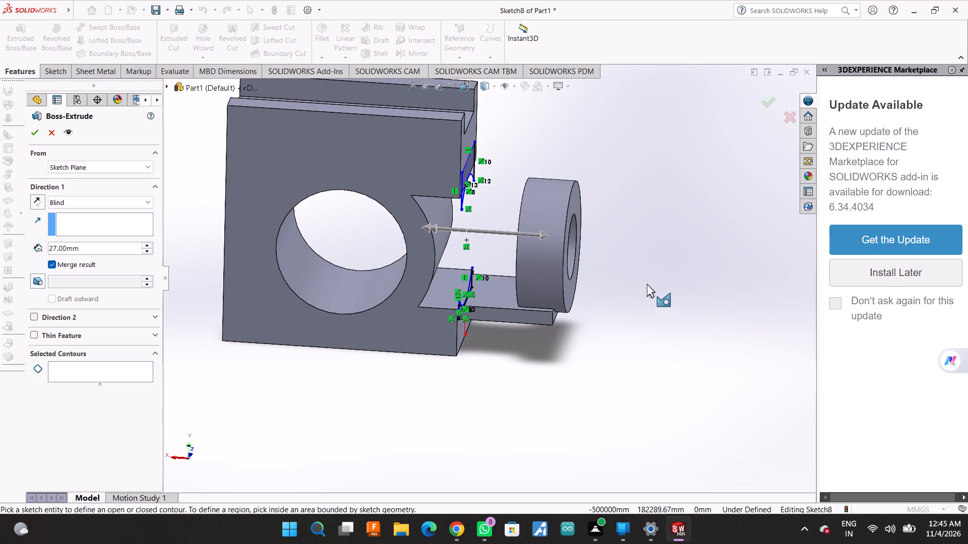
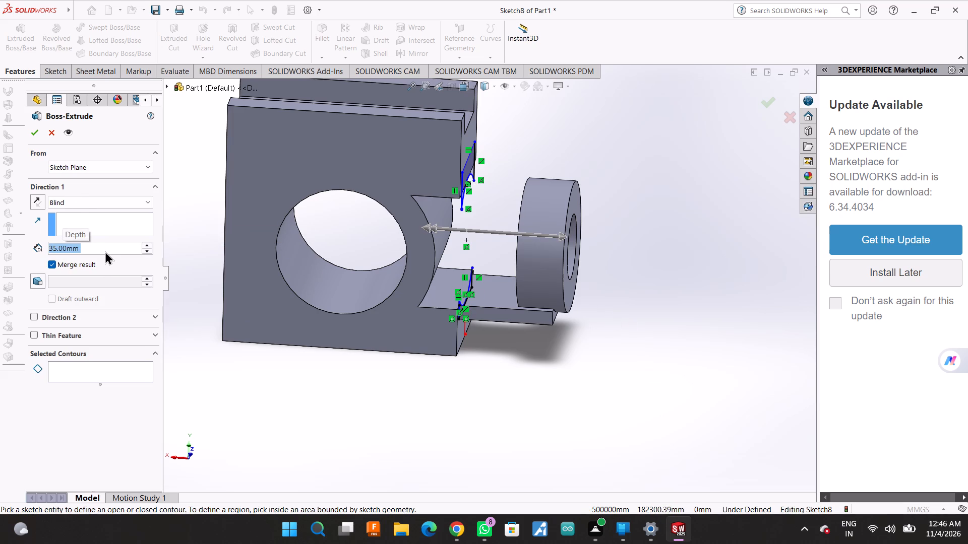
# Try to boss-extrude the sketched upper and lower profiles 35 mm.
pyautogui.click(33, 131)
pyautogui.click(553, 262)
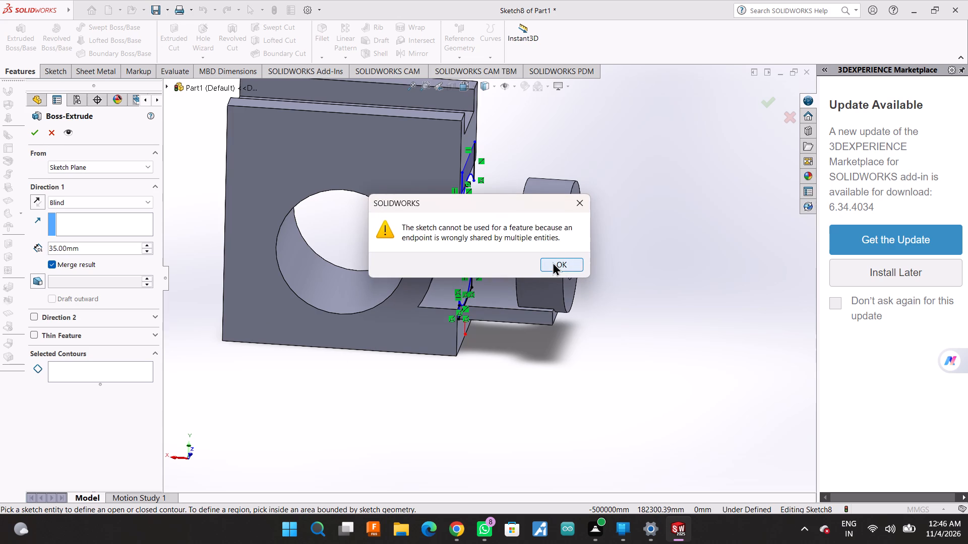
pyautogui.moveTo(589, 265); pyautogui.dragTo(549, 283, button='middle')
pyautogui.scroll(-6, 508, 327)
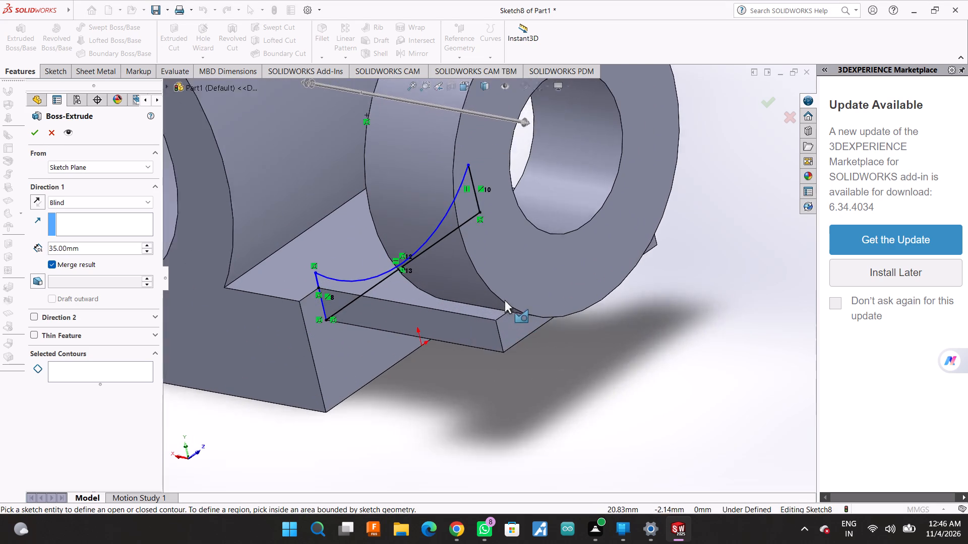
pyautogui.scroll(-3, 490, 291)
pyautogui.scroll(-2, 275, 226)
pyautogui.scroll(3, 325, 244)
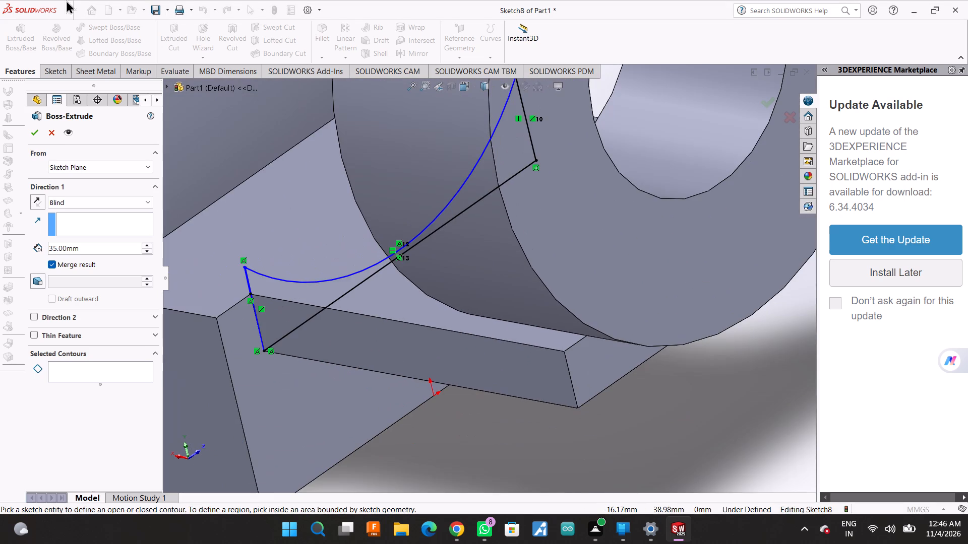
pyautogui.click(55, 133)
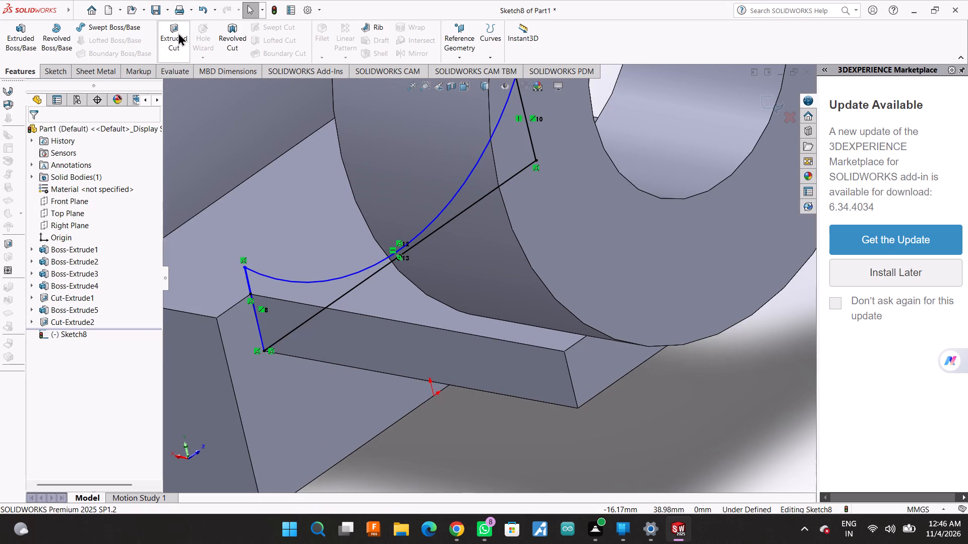
# Trim away the entire lower profile, its lines and arc, near the base ledge, leaving only the upper profile.
pyautogui.click(68, 75)
pyautogui.click(159, 25)
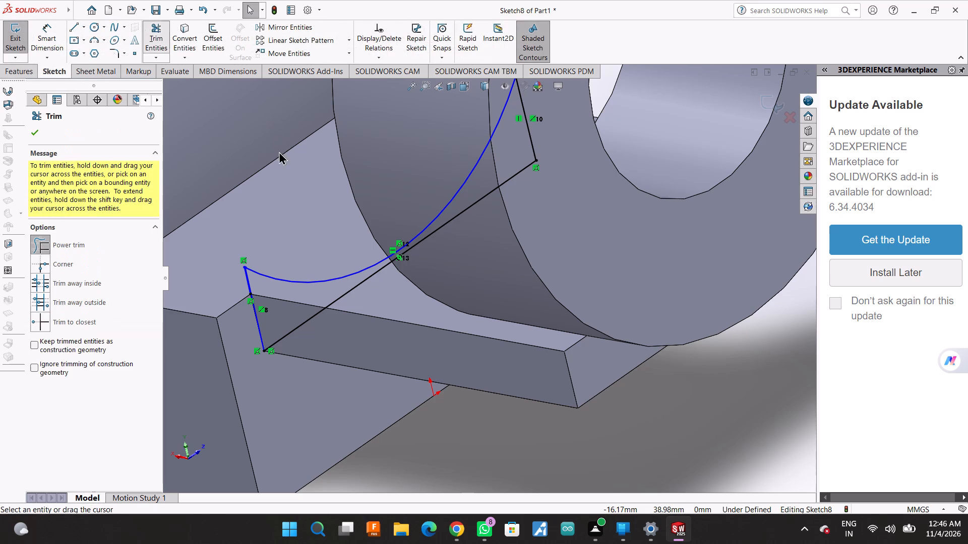
pyautogui.moveTo(273, 175); pyautogui.dragTo(534, 126)
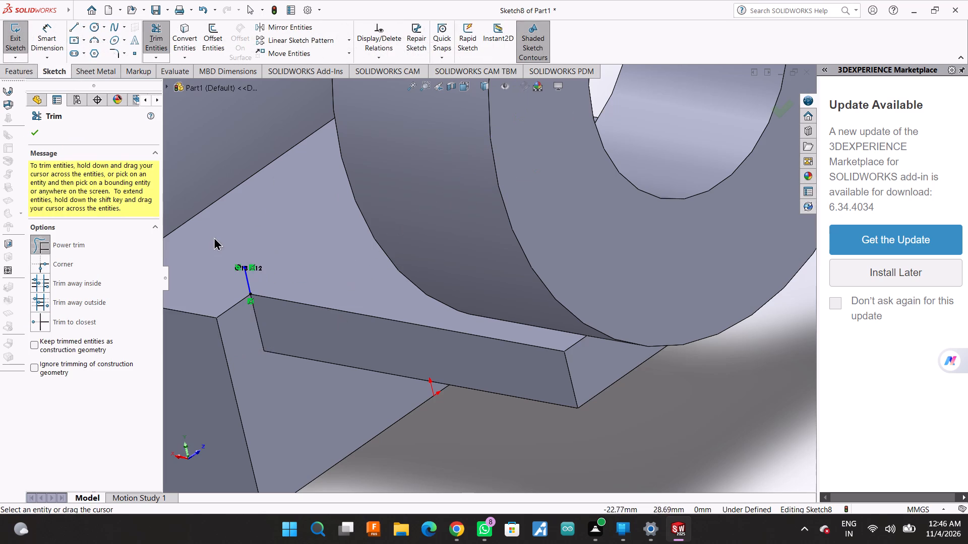
pyautogui.moveTo(212, 238); pyautogui.dragTo(264, 282)
pyautogui.scroll(3, 256, 358)
pyautogui.scroll(-5, 310, 282)
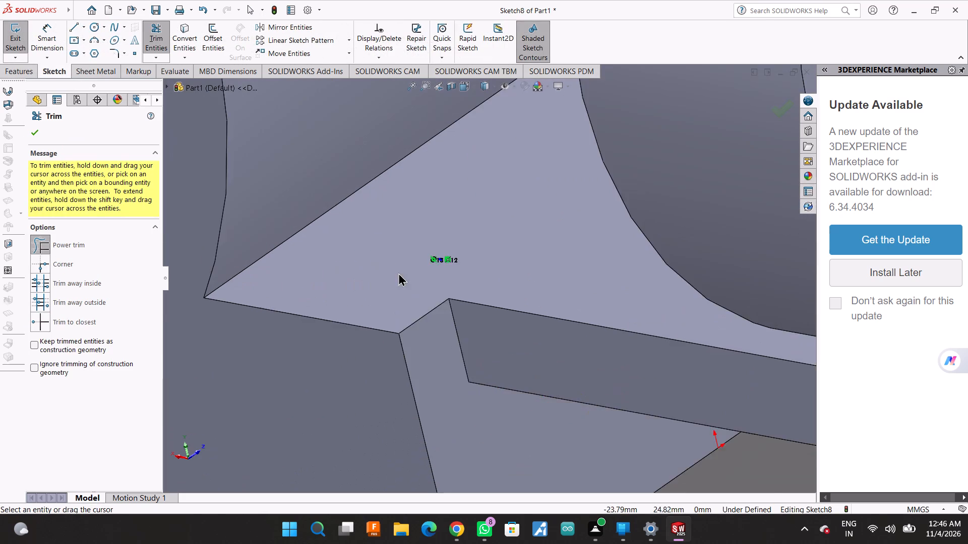
pyautogui.scroll(-2, 398, 273)
pyautogui.moveTo(480, 217); pyautogui.dragTo(468, 255)
pyautogui.scroll(10, 439, 307)
pyautogui.scroll(1, 496, 161)
pyautogui.moveTo(524, 160); pyautogui.dragTo(546, 166, button='middle')
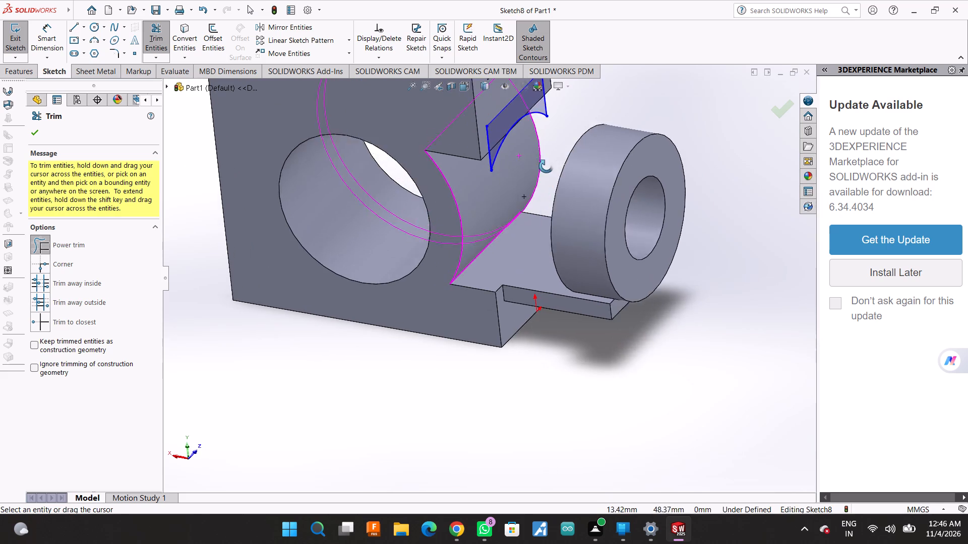
pyautogui.moveTo(546, 166); pyautogui.dragTo(551, 169, button='middle')
pyautogui.scroll(1, 549, 250)
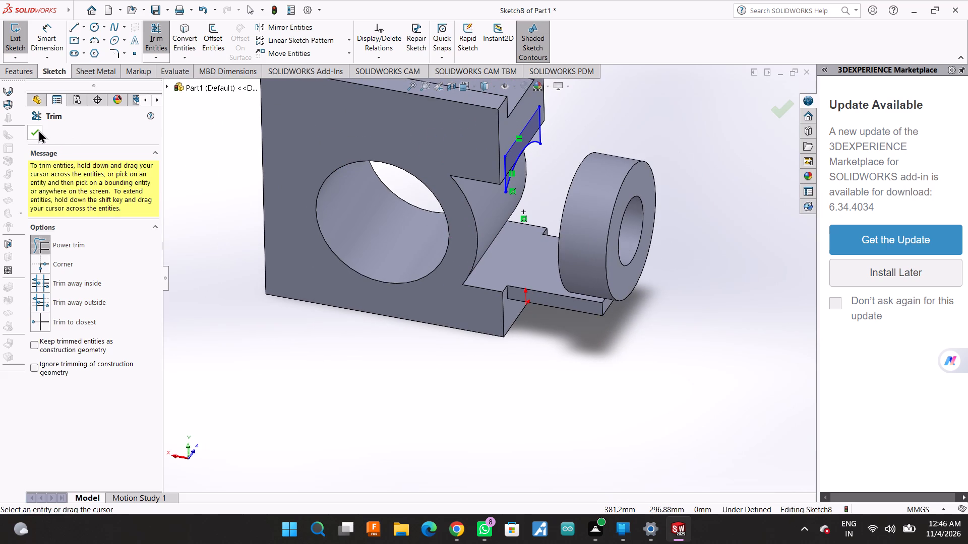
pyautogui.click(37, 130)
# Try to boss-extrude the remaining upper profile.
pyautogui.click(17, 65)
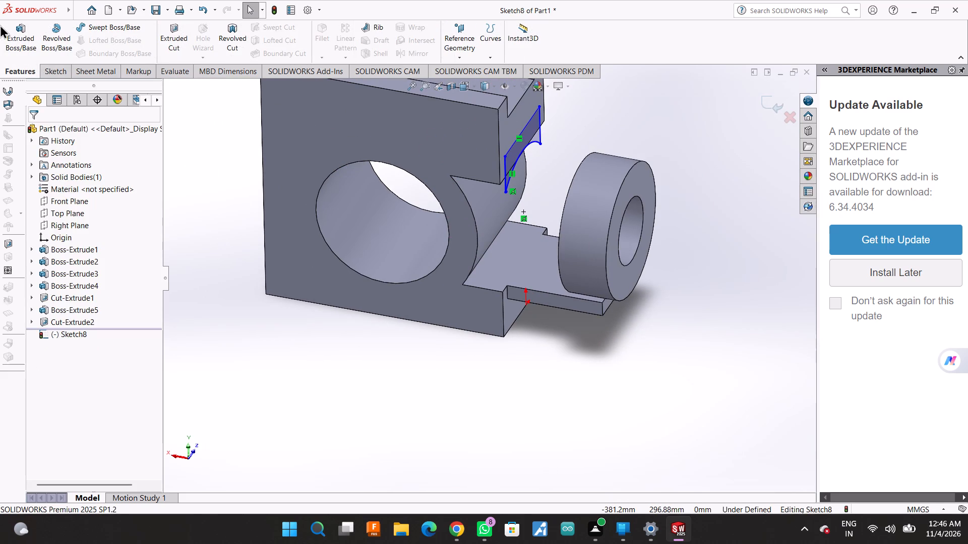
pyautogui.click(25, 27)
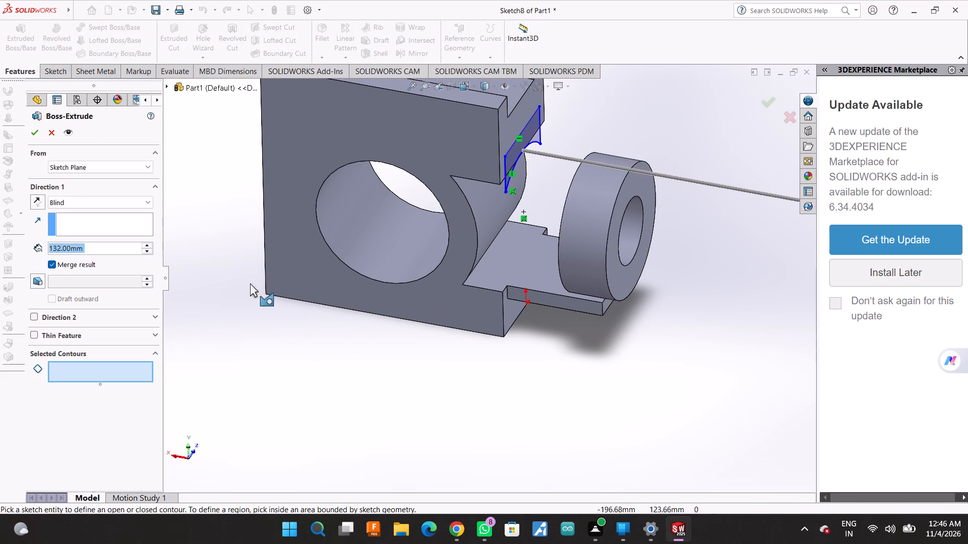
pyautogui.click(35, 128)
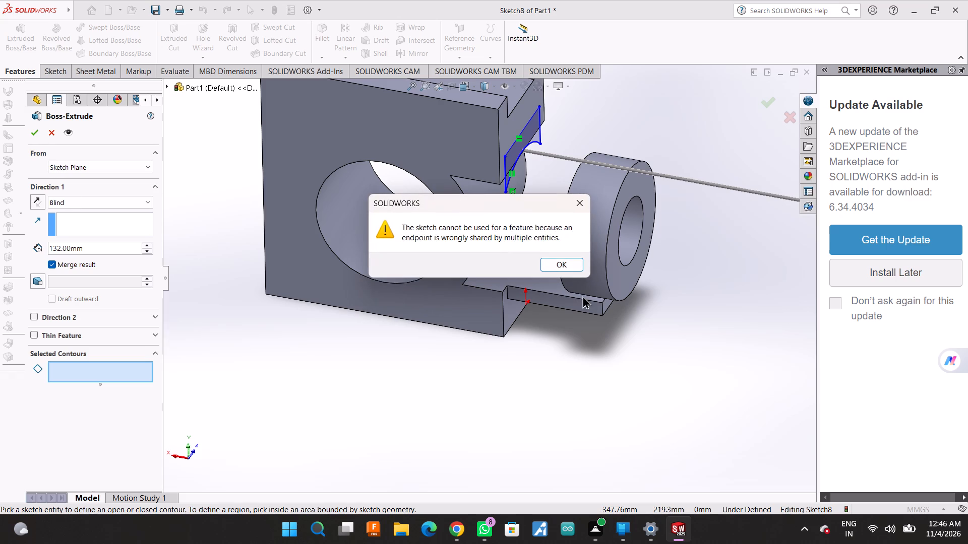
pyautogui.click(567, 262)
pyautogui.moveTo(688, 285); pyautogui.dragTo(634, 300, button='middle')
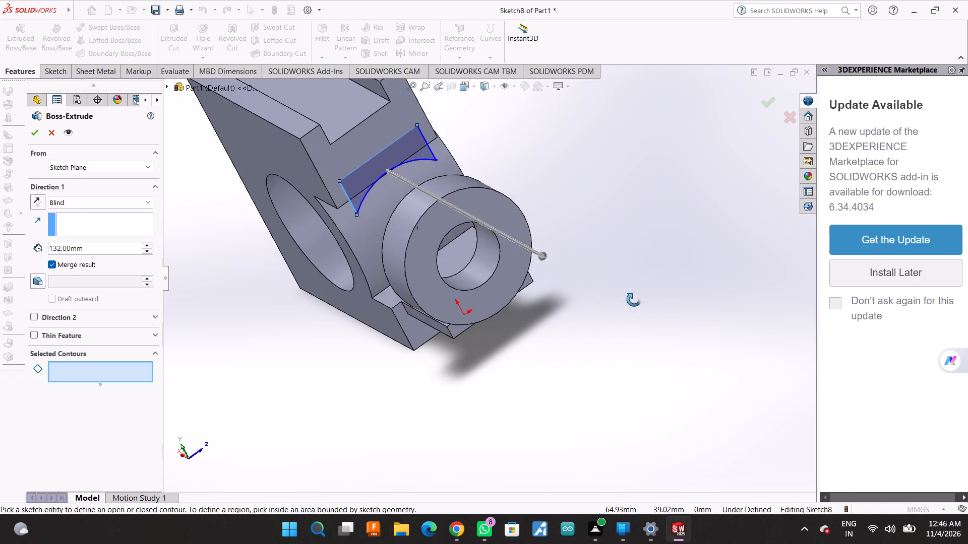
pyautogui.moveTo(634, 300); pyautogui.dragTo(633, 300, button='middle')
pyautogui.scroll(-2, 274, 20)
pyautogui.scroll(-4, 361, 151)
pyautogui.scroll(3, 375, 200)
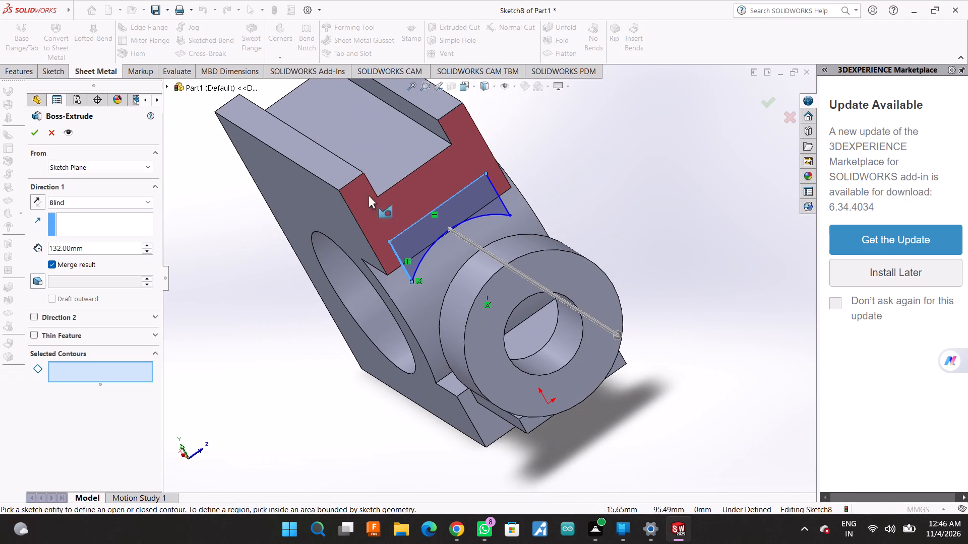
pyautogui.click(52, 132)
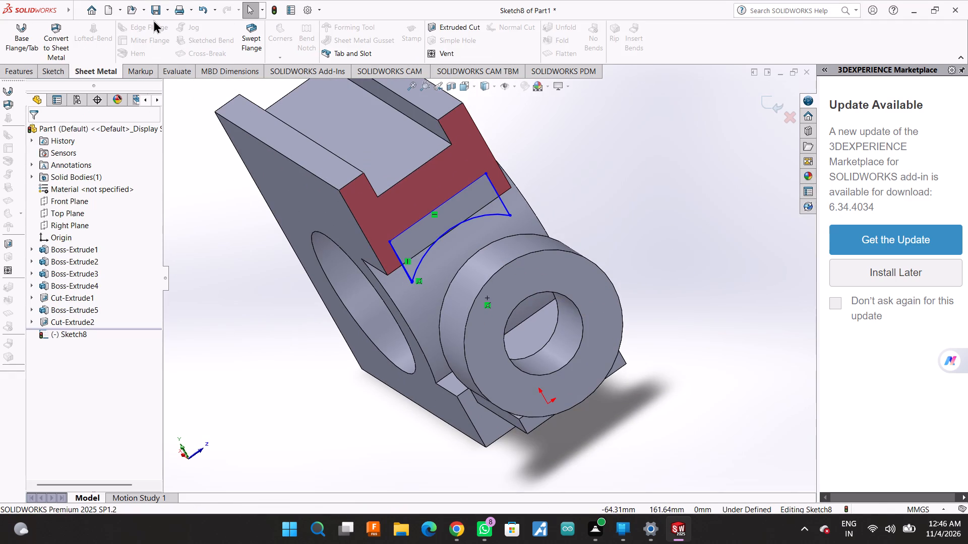
# Trim away the duplicate line along the short side of the upper profile, where it meets the arc.
pyautogui.click(62, 72)
pyautogui.click(149, 28)
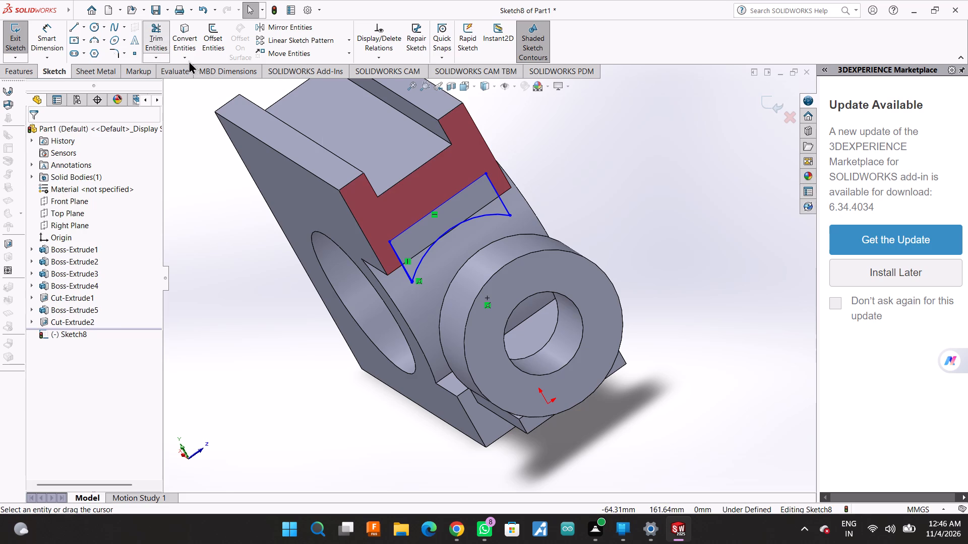
pyautogui.scroll(-2, 445, 201)
pyautogui.scroll(-2, 491, 262)
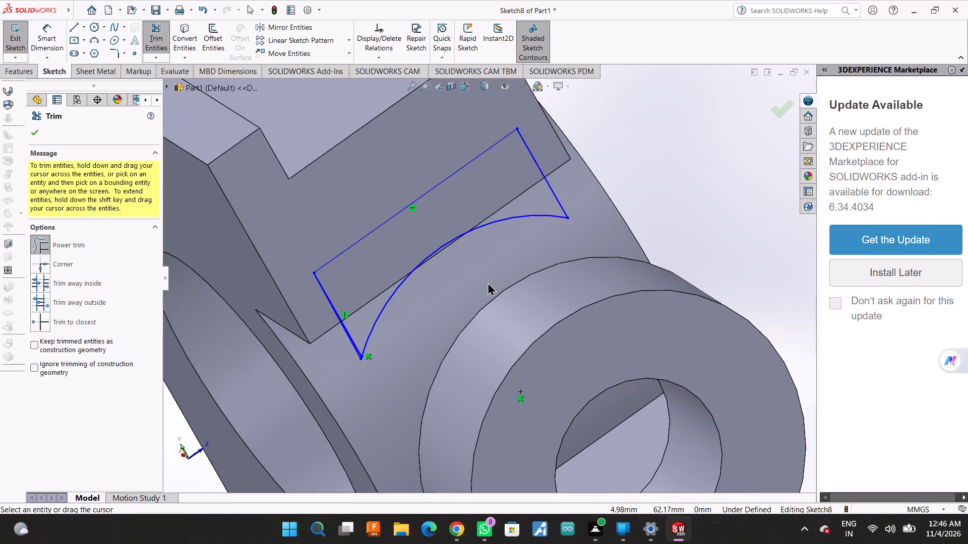
pyautogui.scroll(-2, 481, 286)
pyautogui.scroll(3, 483, 287)
pyautogui.scroll(-6, 479, 289)
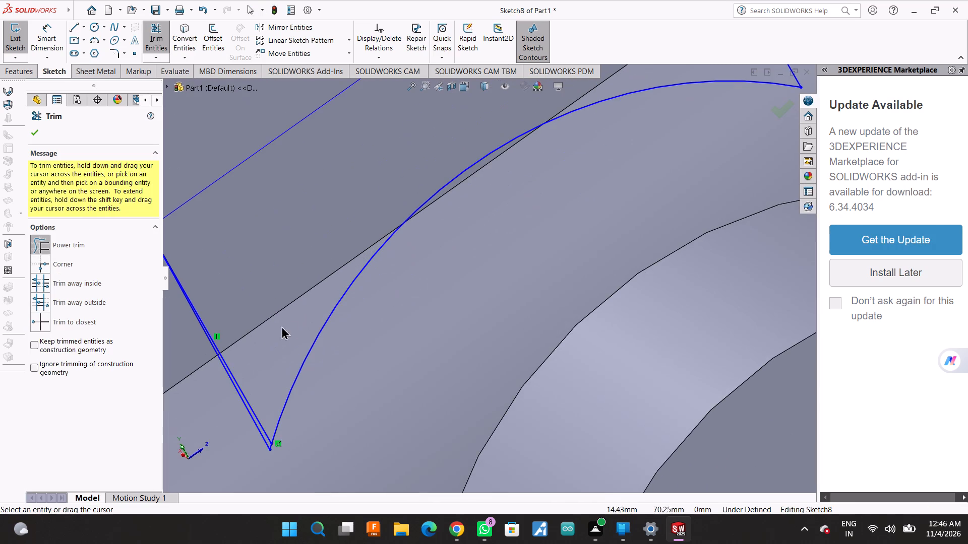
pyautogui.scroll(2, 262, 362)
pyautogui.scroll(-6, 346, 378)
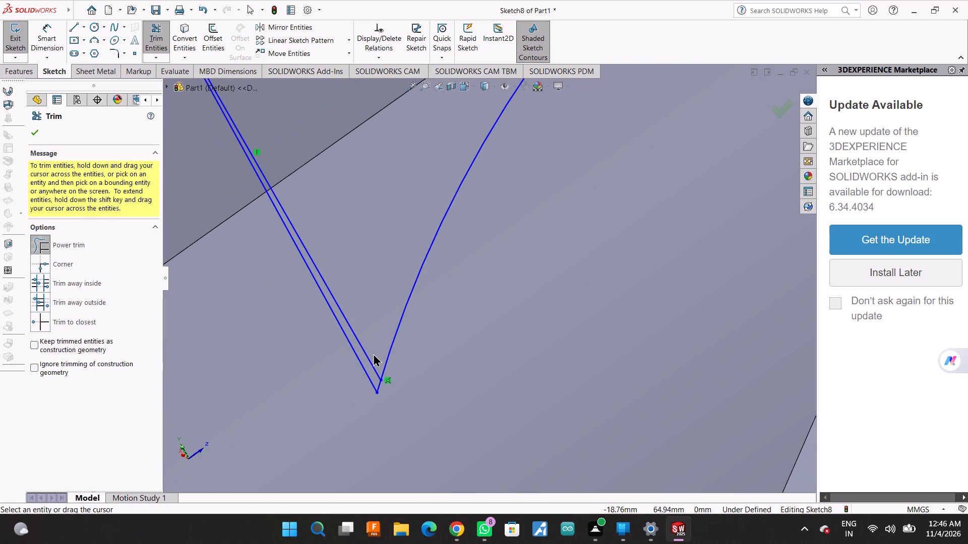
pyautogui.moveTo(373, 331); pyautogui.dragTo(366, 356)
pyautogui.moveTo(366, 356); pyautogui.dragTo(366, 358)
pyautogui.scroll(14, 368, 354)
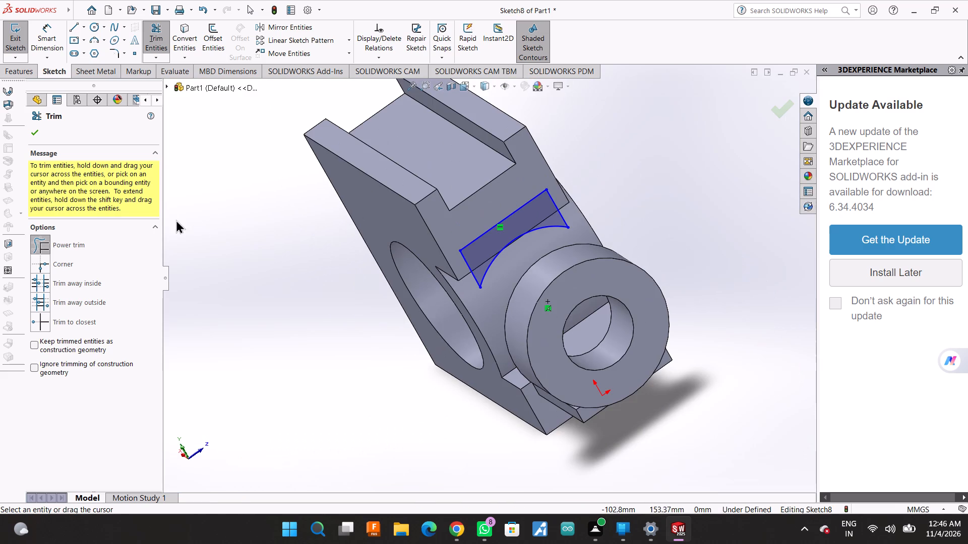
pyautogui.click(34, 128)
# Boss-extrude the arched upper profile 35 mm toward the end ring, merged with the body.
pyautogui.click(21, 74)
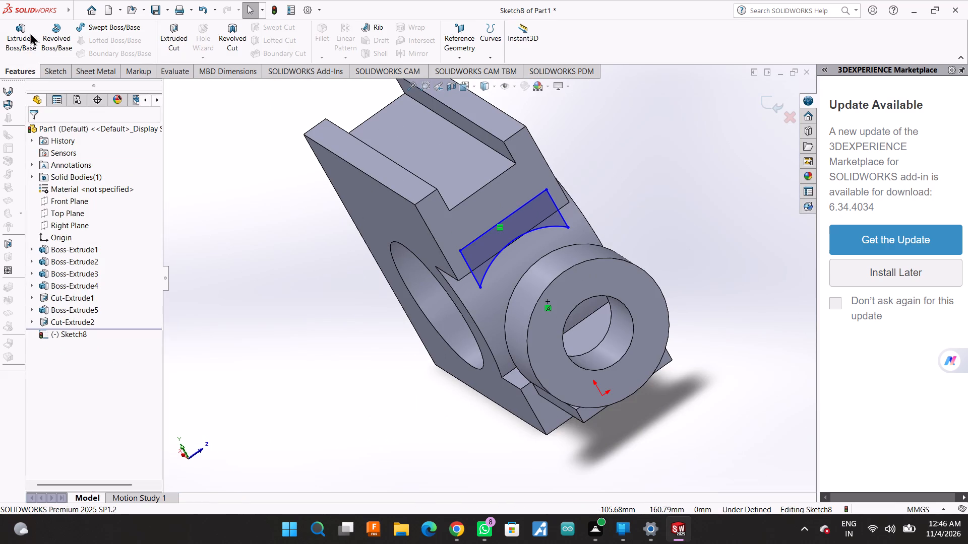
pyautogui.click(30, 30)
pyautogui.moveTo(362, 296); pyautogui.dragTo(382, 297, button='middle')
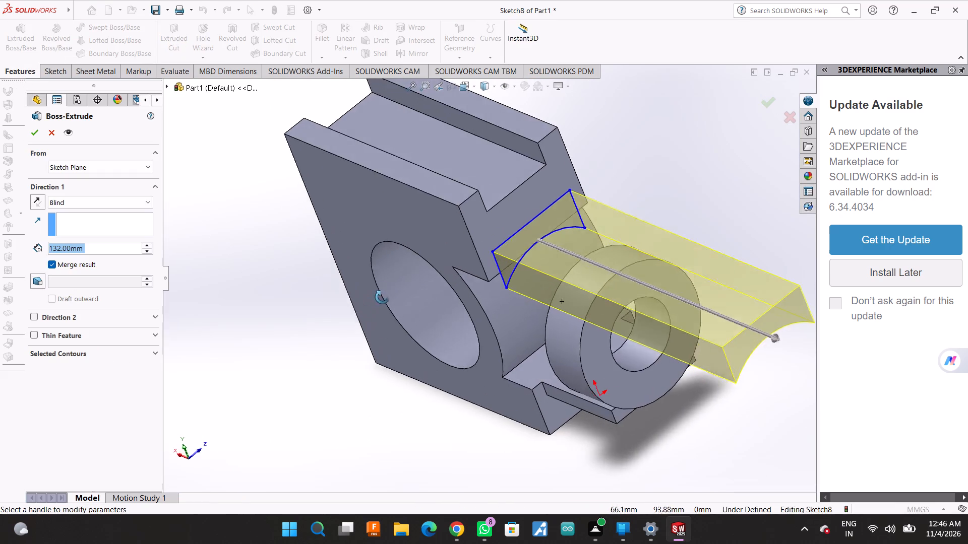
pyautogui.moveTo(382, 297); pyautogui.dragTo(393, 230, button='middle')
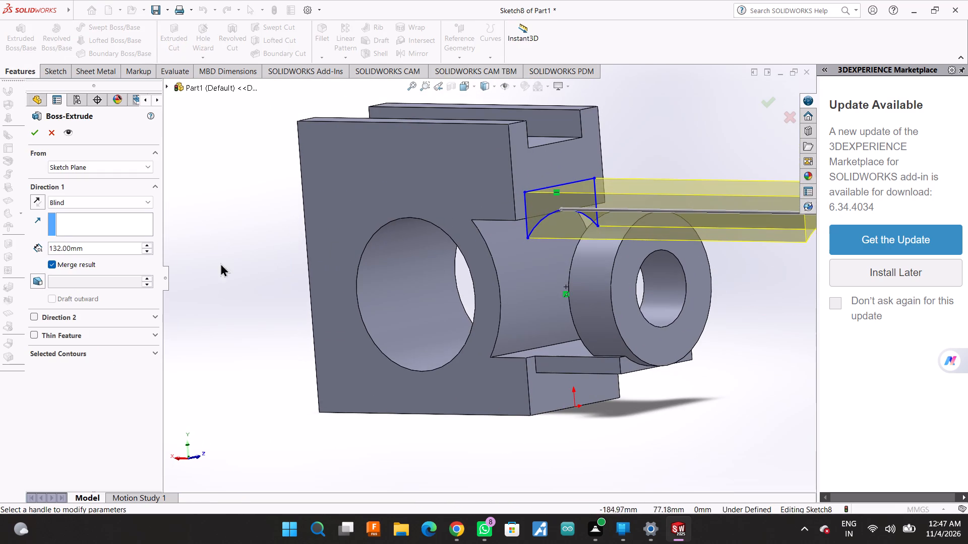
pyautogui.doubleClick(86, 247)
pyautogui.write('35')
pyautogui.press('Return')
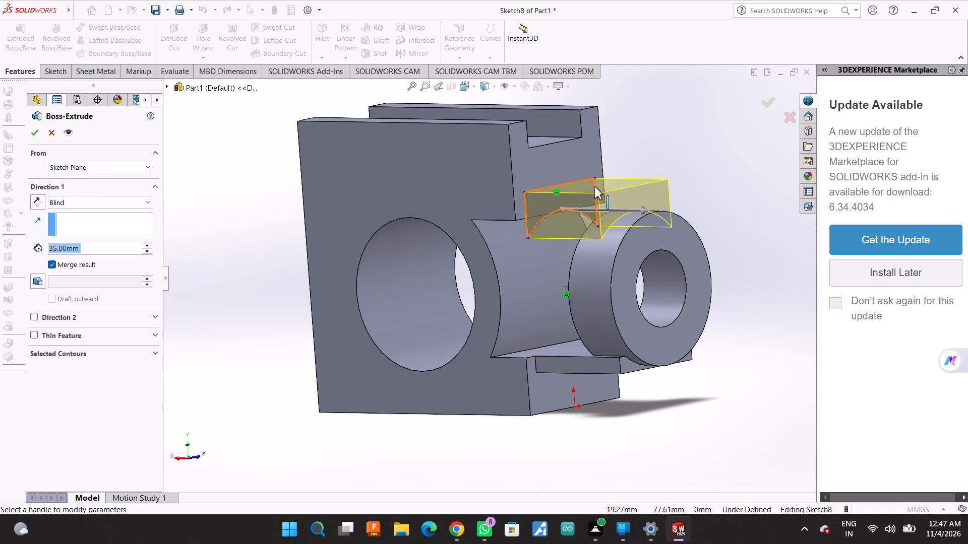
pyautogui.moveTo(712, 207); pyautogui.dragTo(696, 237, button='middle')
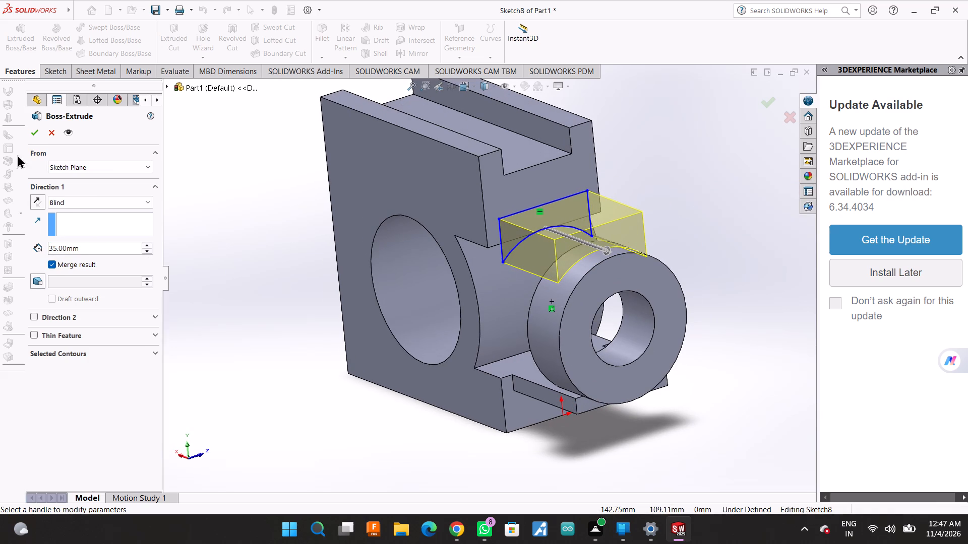
pyautogui.click(28, 132)
# Start a sketch on the small exposed rear face of the extruded arched block, beside the curved cutout.
pyautogui.moveTo(440, 415); pyautogui.dragTo(451, 412, button='middle')
pyautogui.moveTo(498, 431); pyautogui.dragTo(516, 433, button='middle')
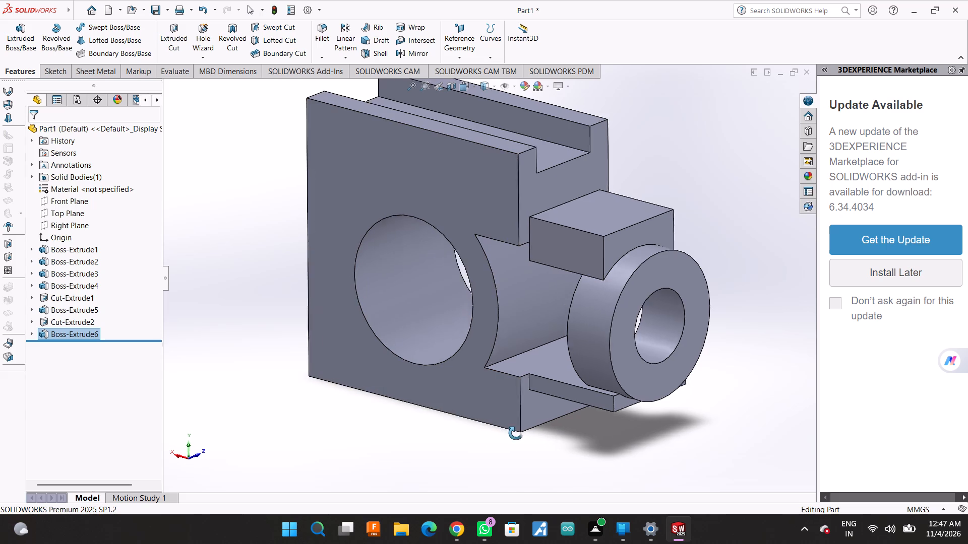
pyautogui.moveTo(516, 433); pyautogui.dragTo(540, 414, button='middle')
pyautogui.moveTo(536, 414); pyautogui.dragTo(583, 422, button='middle')
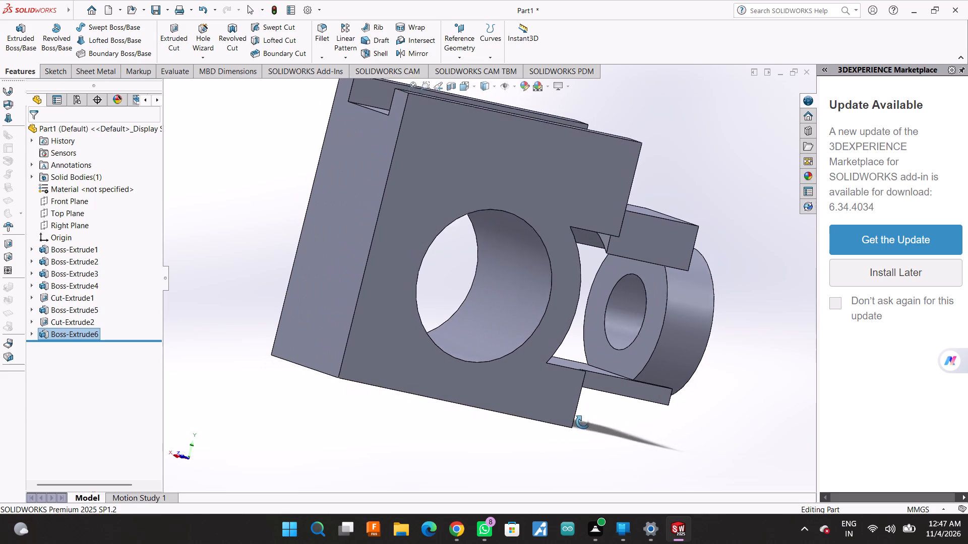
pyautogui.moveTo(583, 422); pyautogui.dragTo(584, 423, button='middle')
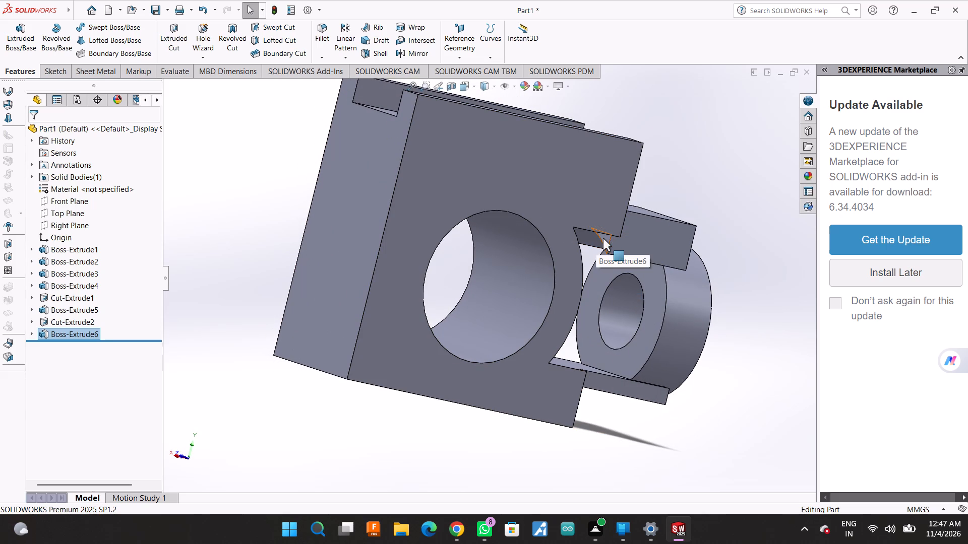
pyautogui.click(603, 238)
pyautogui.click(646, 210)
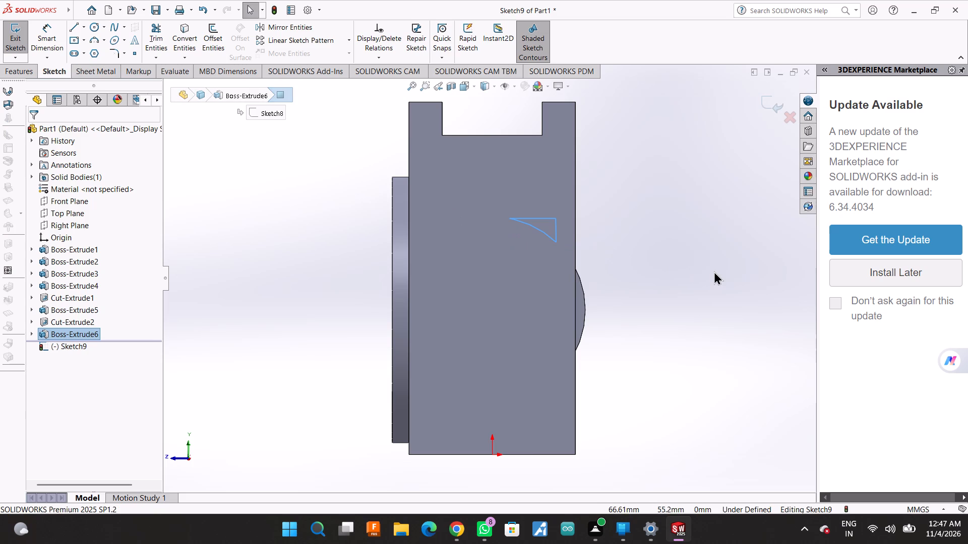
# Set the model's display style to Hidden Lines Visible.
pyautogui.moveTo(712, 270); pyautogui.dragTo(669, 314, button='middle')
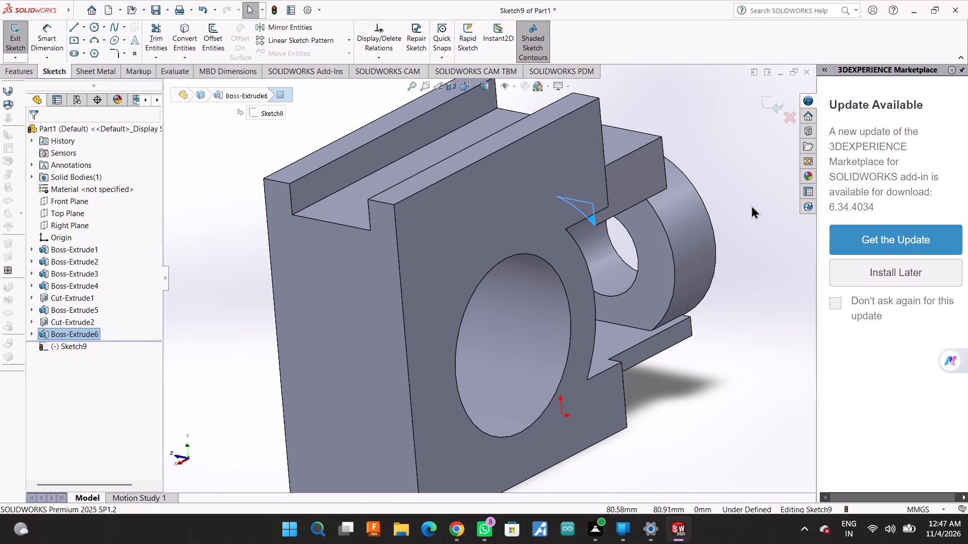
pyautogui.click(751, 205)
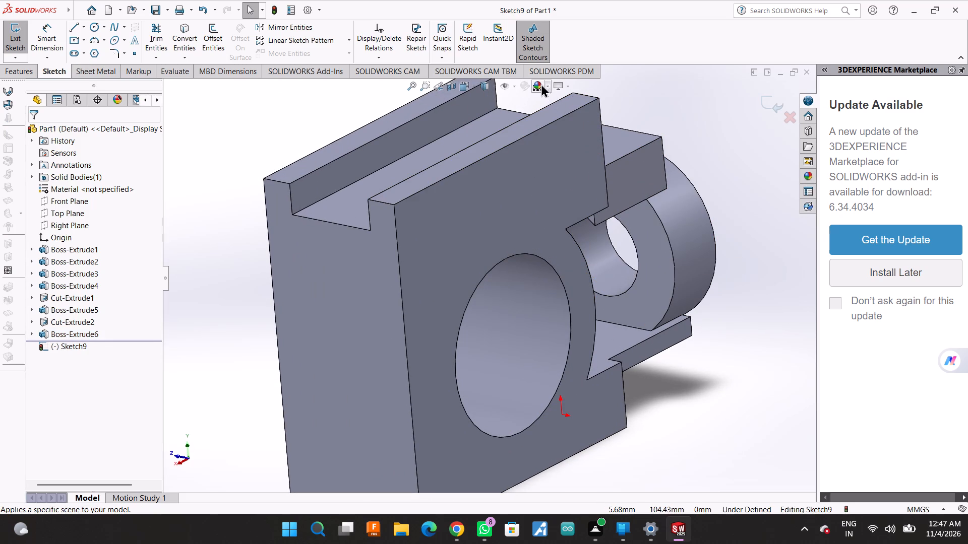
pyautogui.click(494, 88)
pyautogui.click(486, 139)
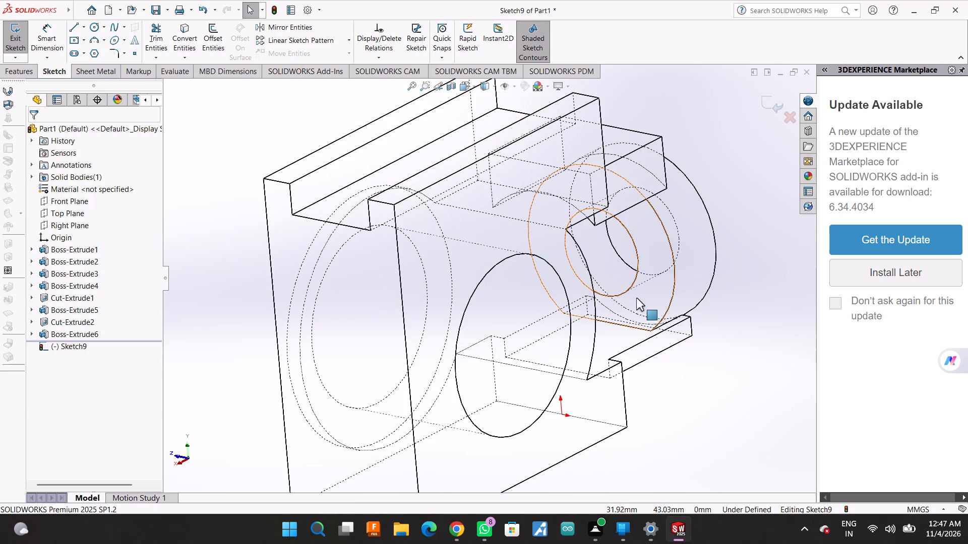
# Orient the view normal to the Right Plane.
pyautogui.moveTo(638, 298); pyautogui.dragTo(667, 273, button='middle')
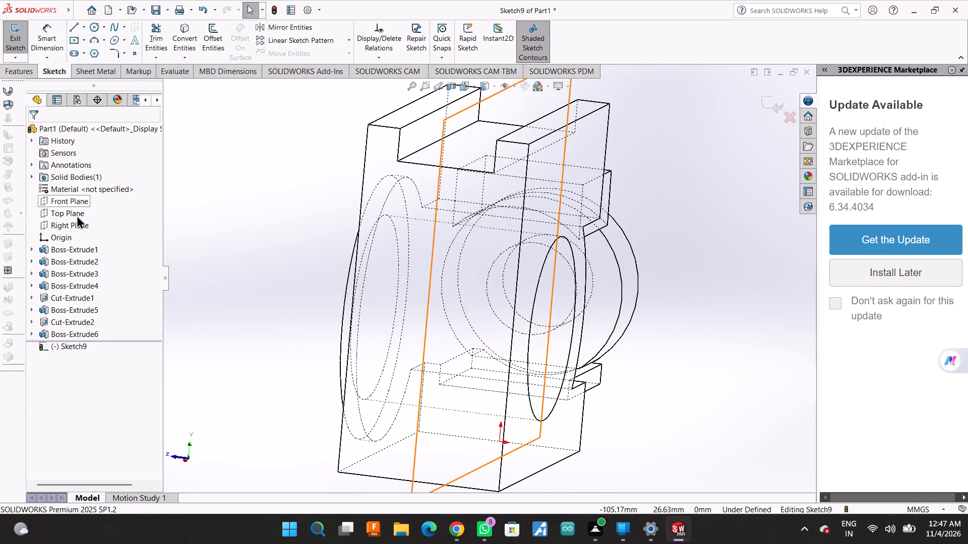
pyautogui.click(77, 226)
pyautogui.click(138, 211)
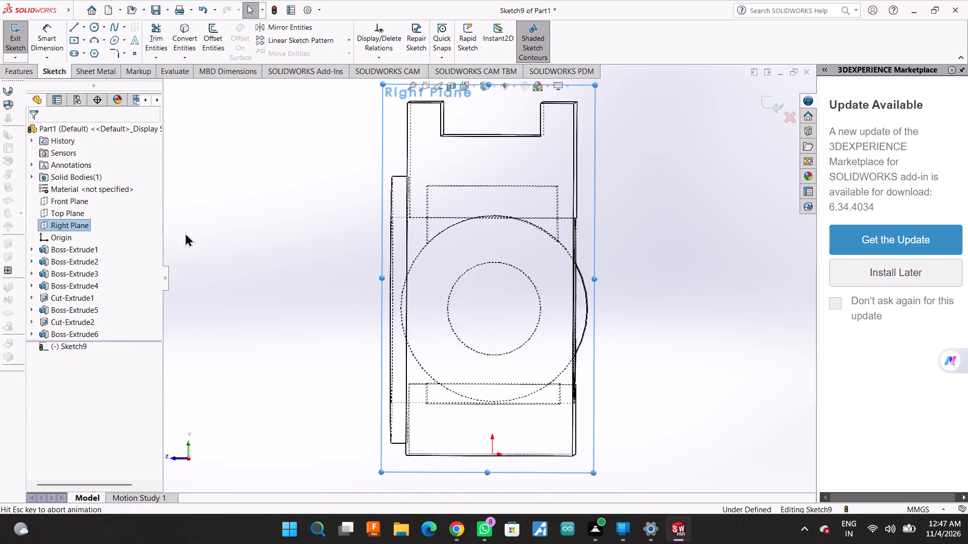
# Sketch two side lines down to the large circle along the hidden boss edges, the left one about 7.9 mm long.
pyautogui.click(68, 30)
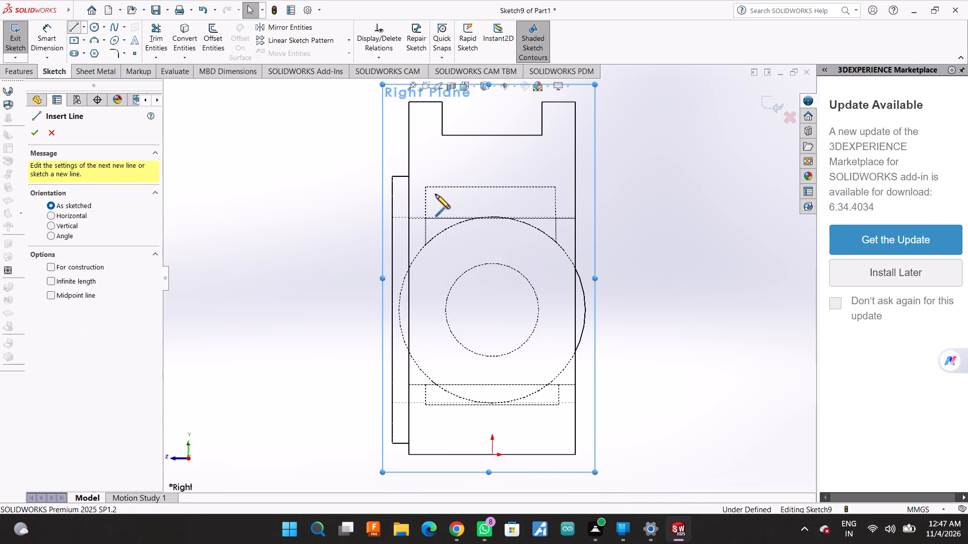
pyautogui.scroll(-5, 428, 214)
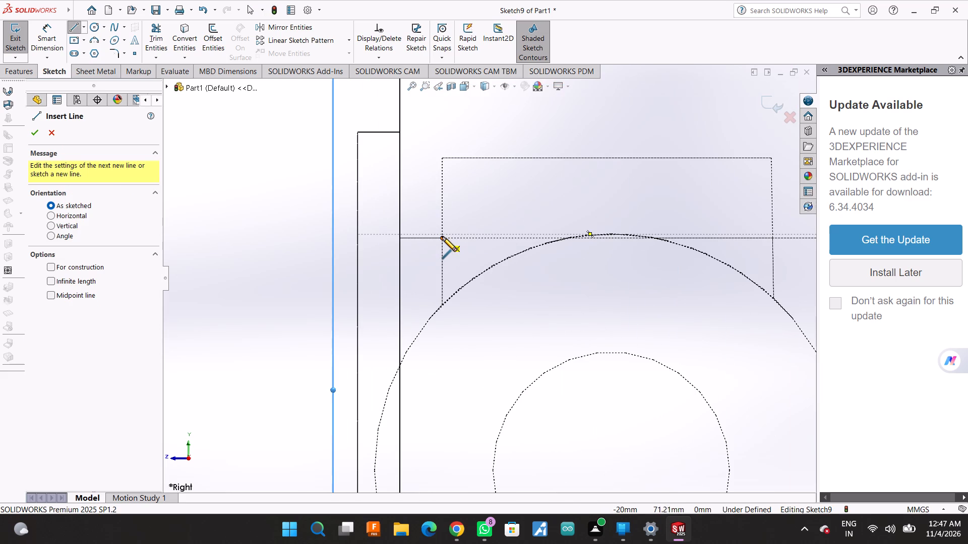
pyautogui.click(442, 237)
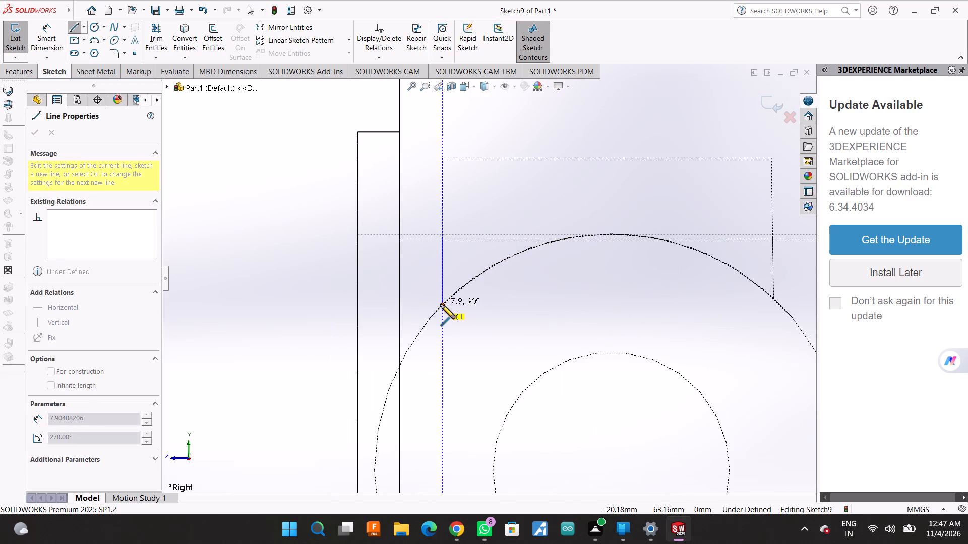
pyautogui.click(441, 304)
pyautogui.click(441, 238)
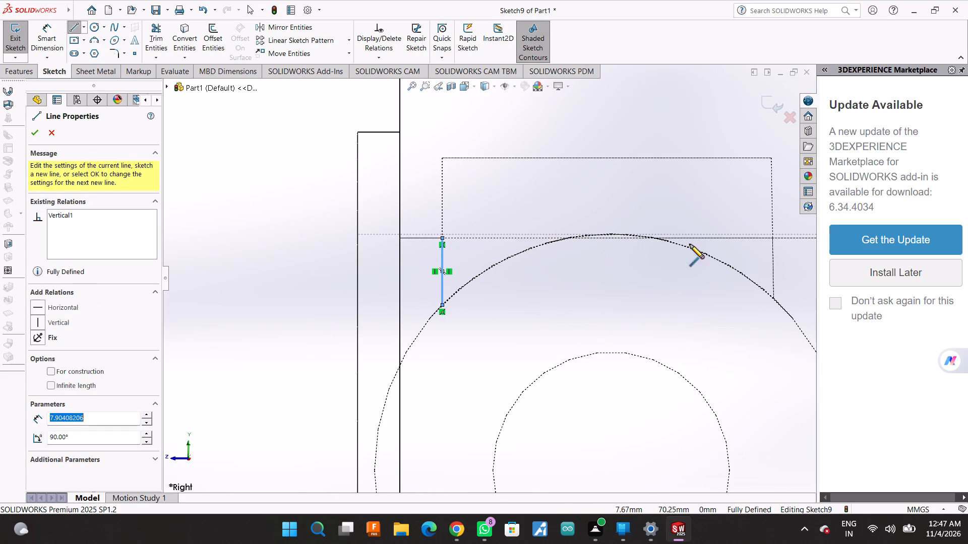
pyautogui.click(772, 242)
pyautogui.click(774, 299)
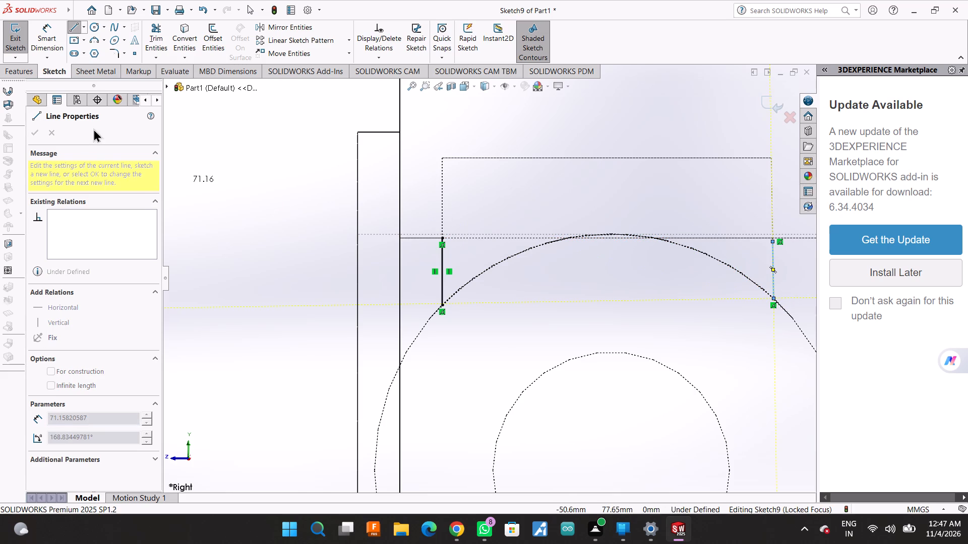
# Sketch a circle of 28 mm radius concentric with the ring, through the lower ends of the two side lines.
pyautogui.click(88, 31)
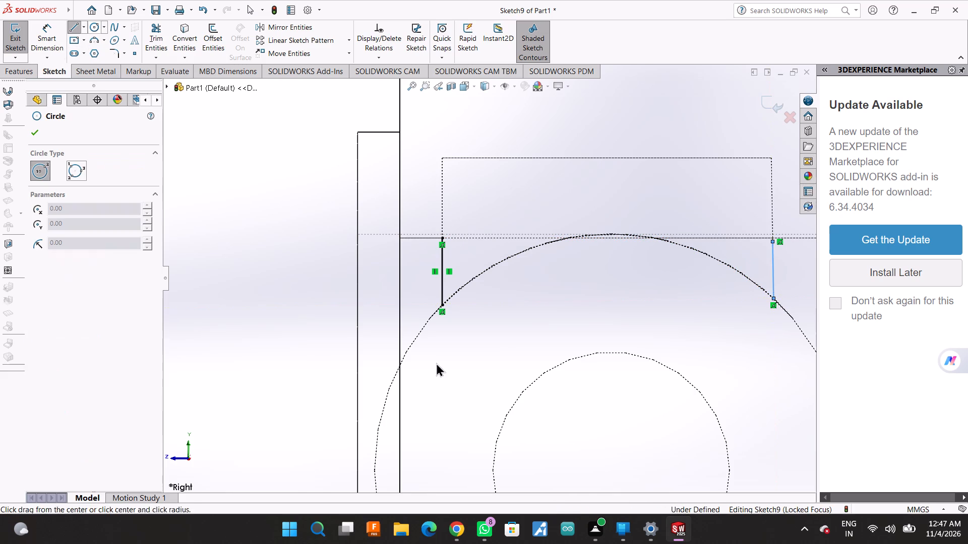
pyautogui.scroll(2, 473, 355)
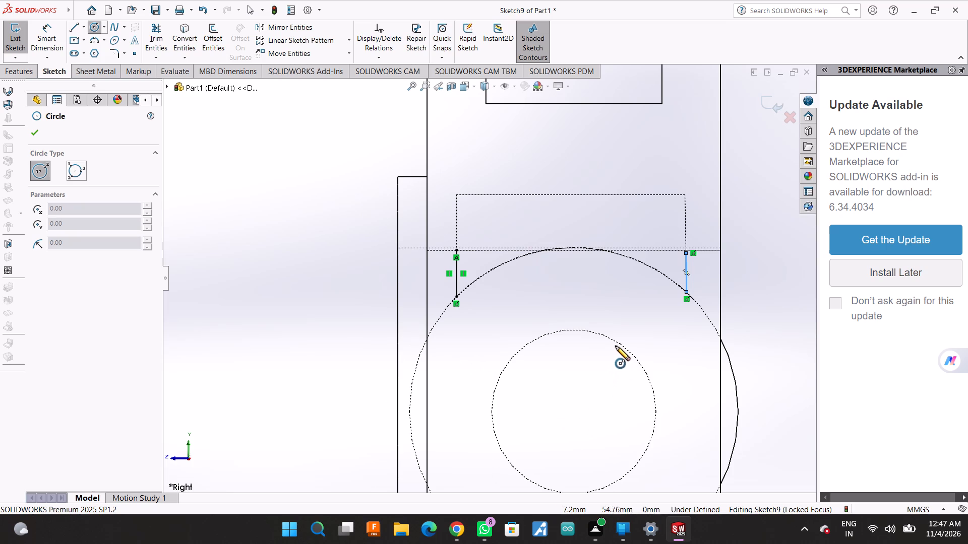
pyautogui.click(573, 414)
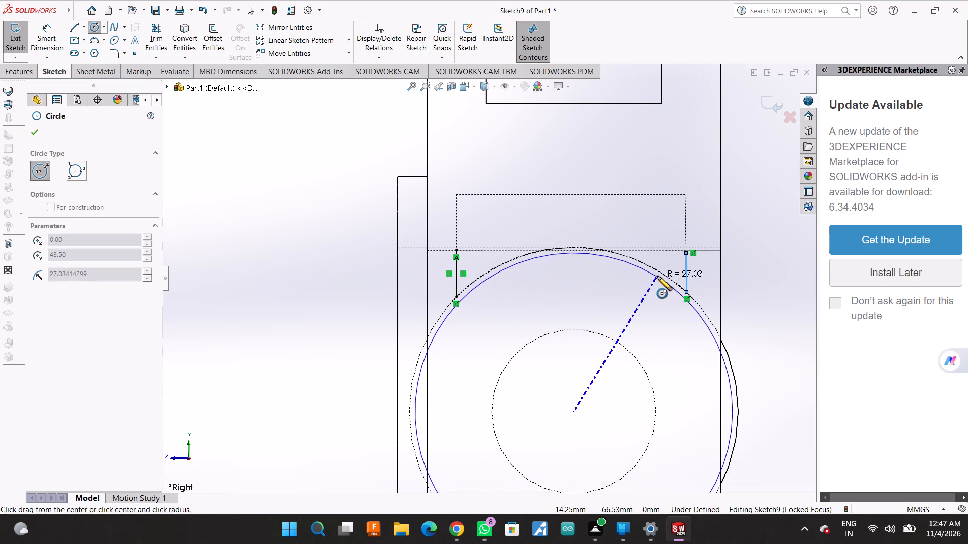
pyautogui.click(660, 271)
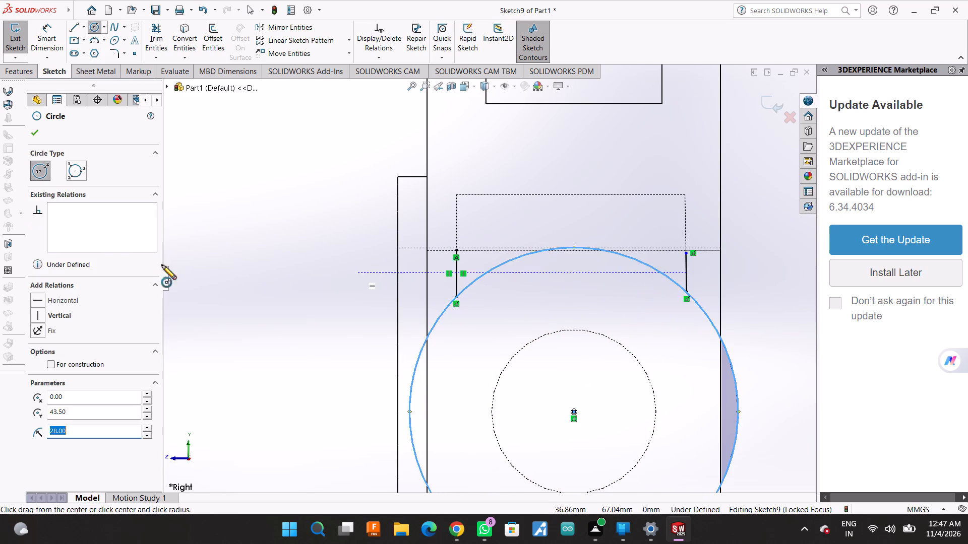
pyautogui.click(37, 133)
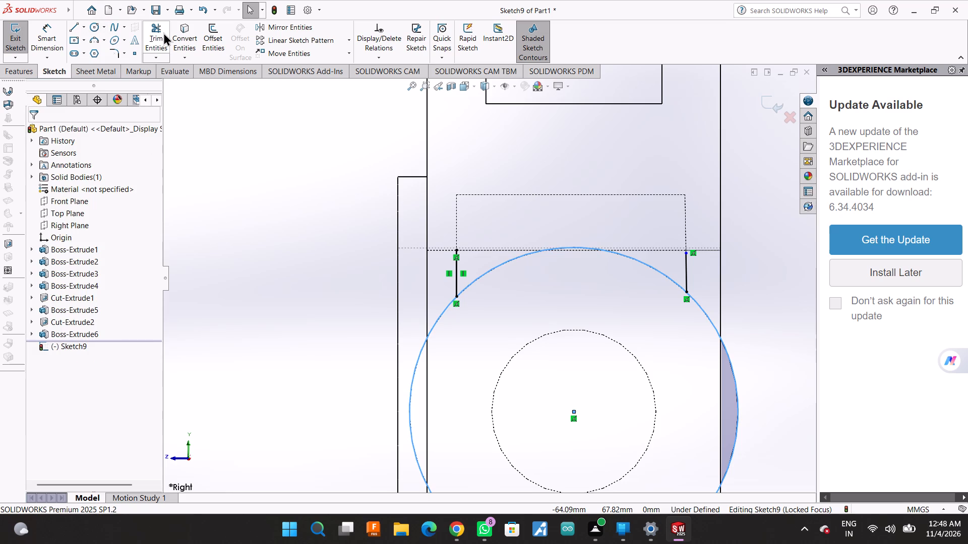
# Power-trim the lower part of the 28 mm radius circle, keeping only the arc between the two side lines.
pyautogui.click(154, 35)
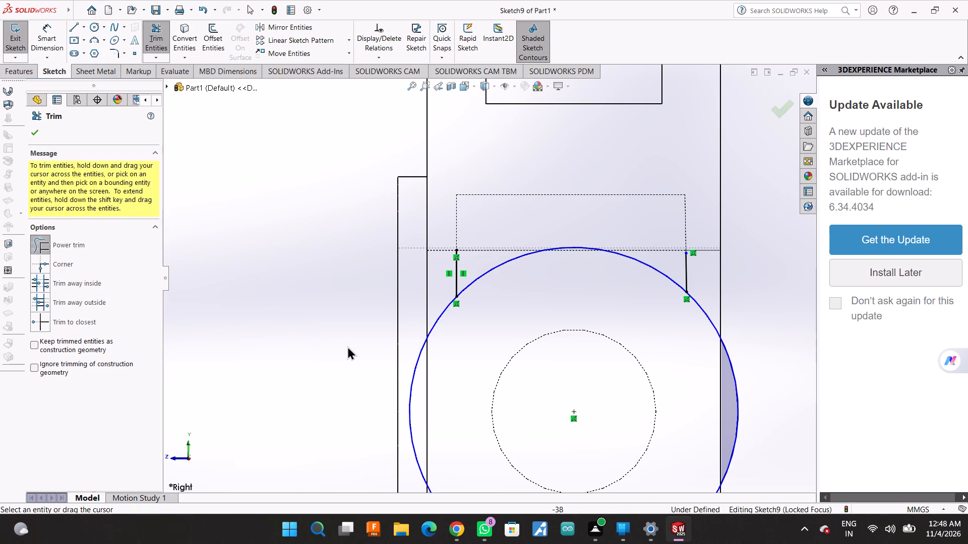
pyautogui.moveTo(347, 346); pyautogui.dragTo(738, 425)
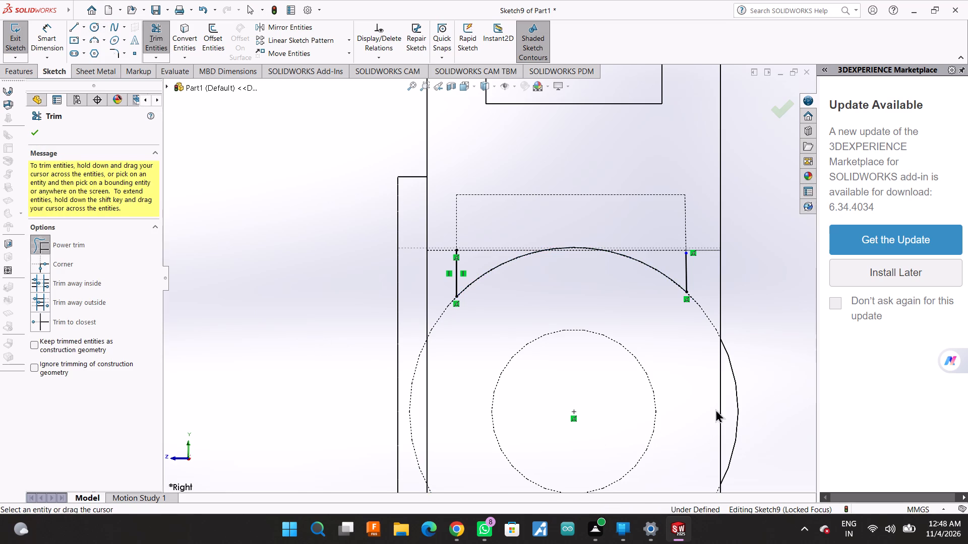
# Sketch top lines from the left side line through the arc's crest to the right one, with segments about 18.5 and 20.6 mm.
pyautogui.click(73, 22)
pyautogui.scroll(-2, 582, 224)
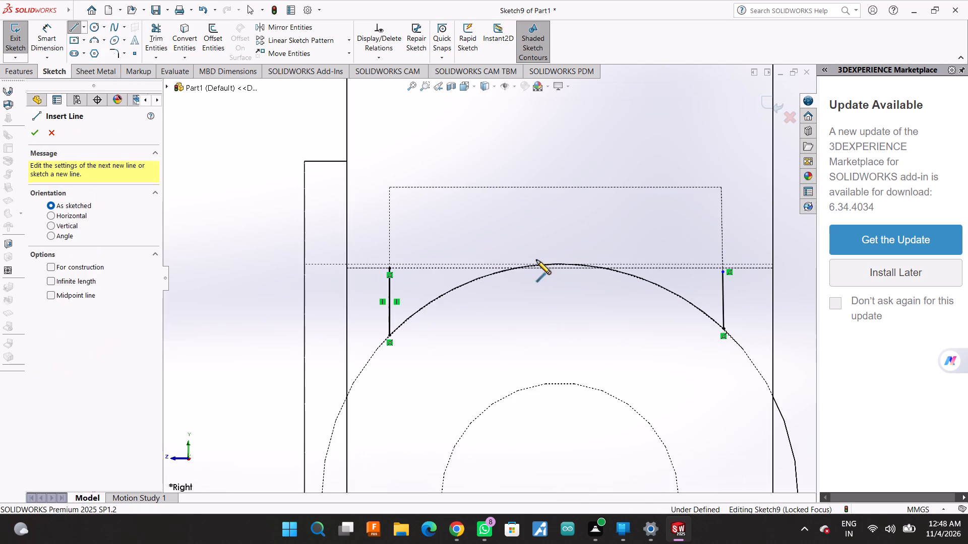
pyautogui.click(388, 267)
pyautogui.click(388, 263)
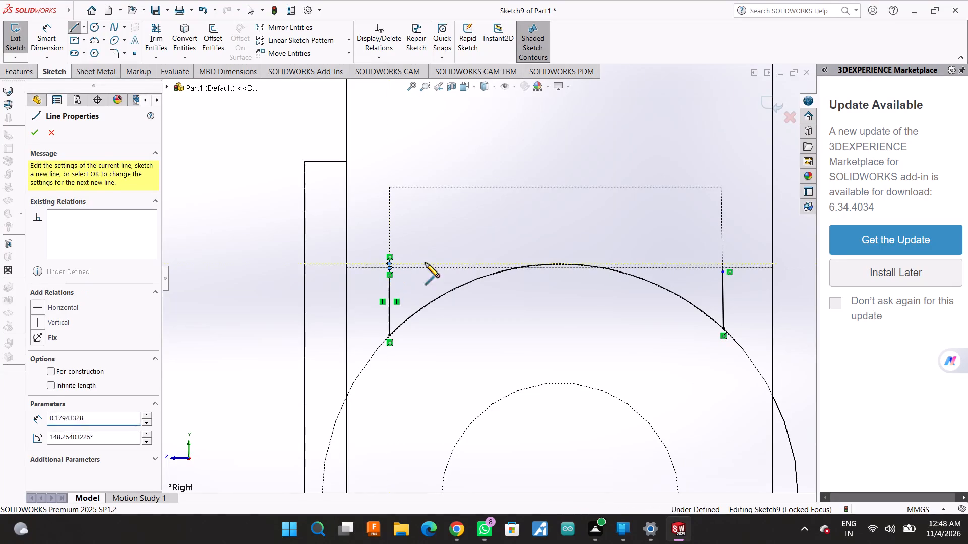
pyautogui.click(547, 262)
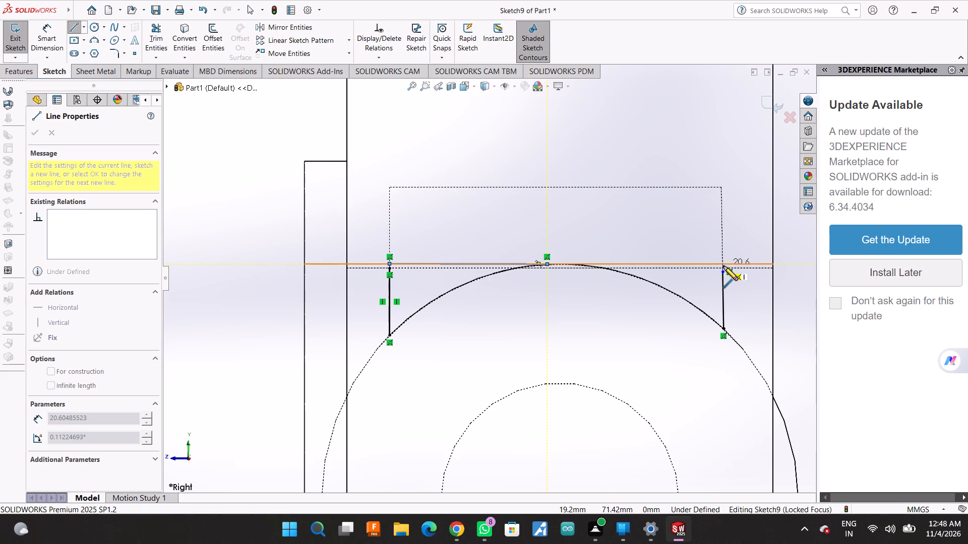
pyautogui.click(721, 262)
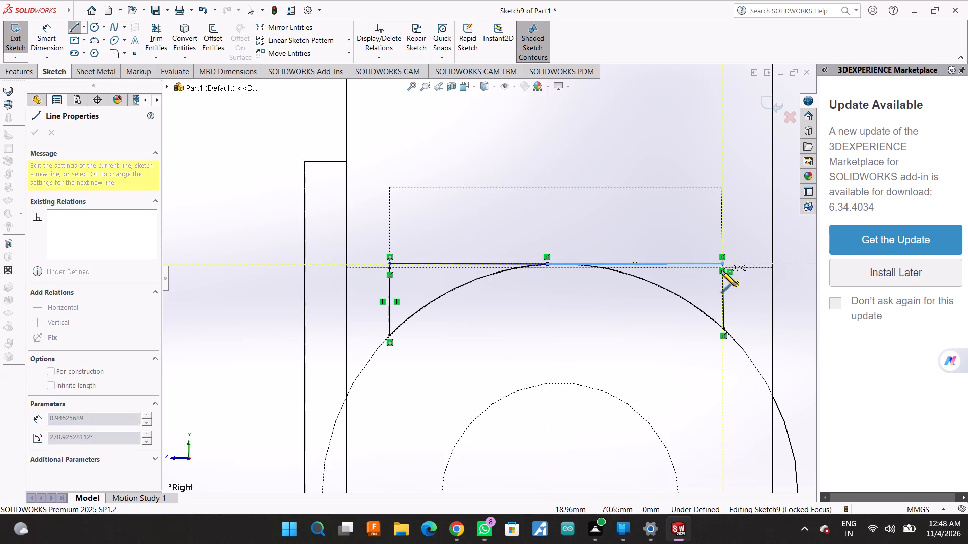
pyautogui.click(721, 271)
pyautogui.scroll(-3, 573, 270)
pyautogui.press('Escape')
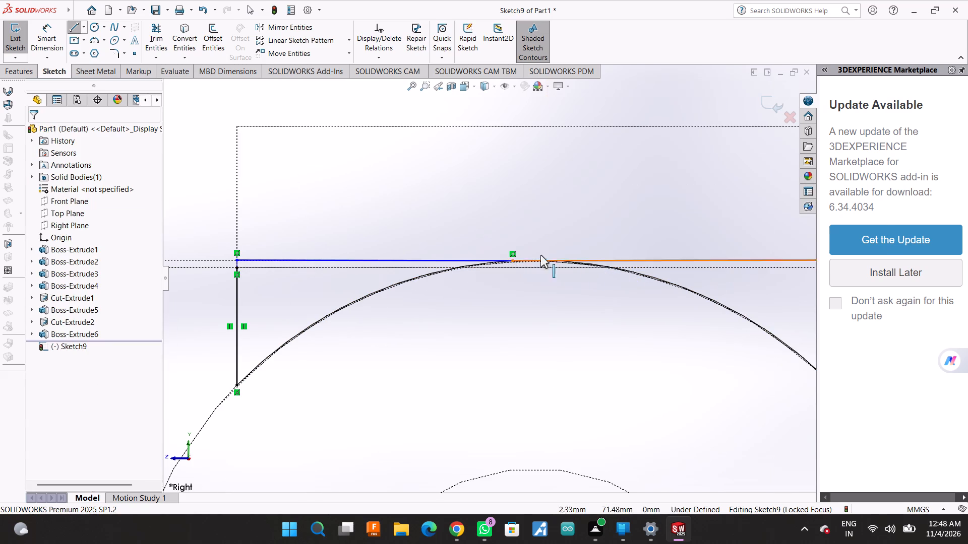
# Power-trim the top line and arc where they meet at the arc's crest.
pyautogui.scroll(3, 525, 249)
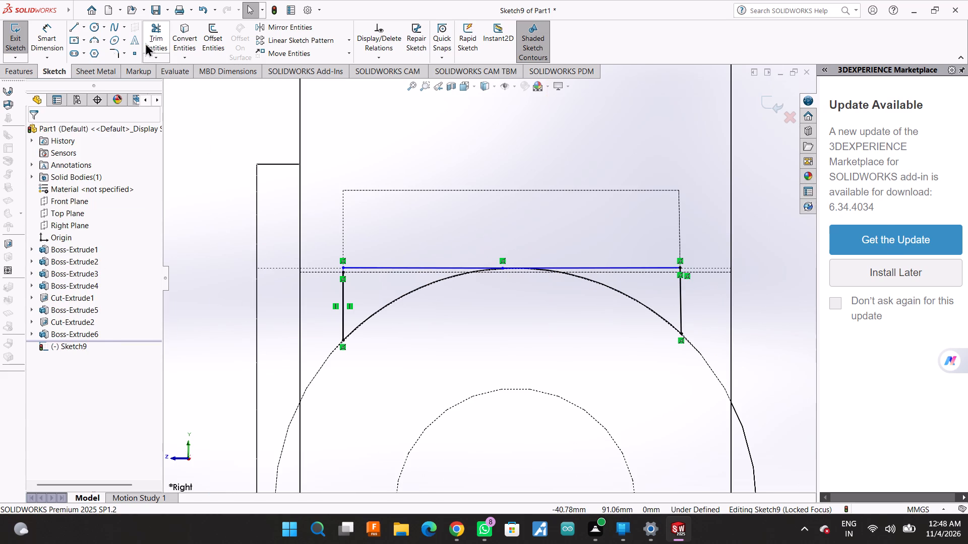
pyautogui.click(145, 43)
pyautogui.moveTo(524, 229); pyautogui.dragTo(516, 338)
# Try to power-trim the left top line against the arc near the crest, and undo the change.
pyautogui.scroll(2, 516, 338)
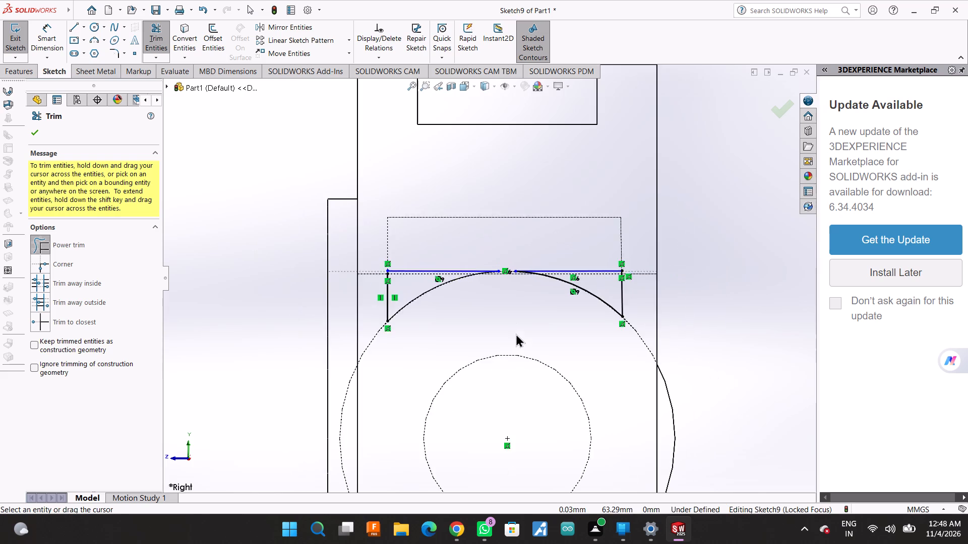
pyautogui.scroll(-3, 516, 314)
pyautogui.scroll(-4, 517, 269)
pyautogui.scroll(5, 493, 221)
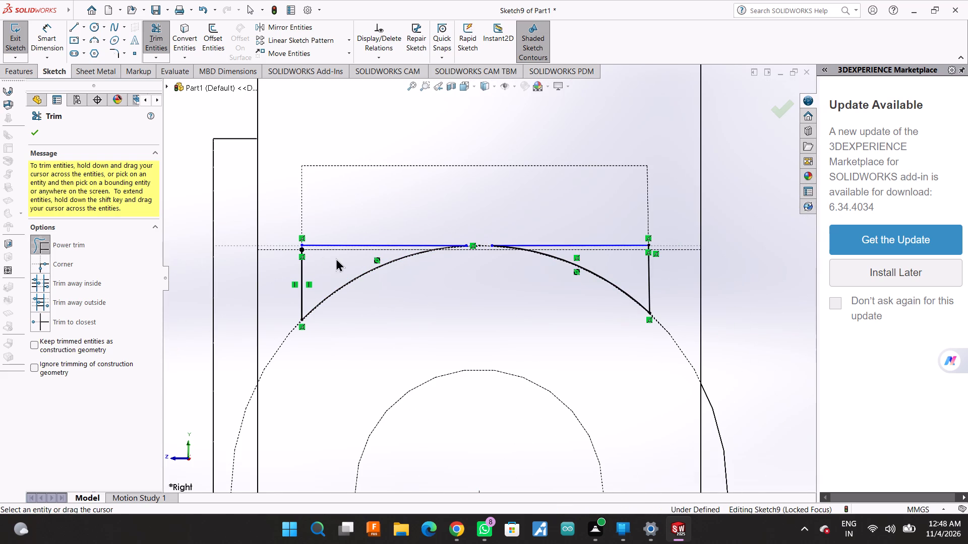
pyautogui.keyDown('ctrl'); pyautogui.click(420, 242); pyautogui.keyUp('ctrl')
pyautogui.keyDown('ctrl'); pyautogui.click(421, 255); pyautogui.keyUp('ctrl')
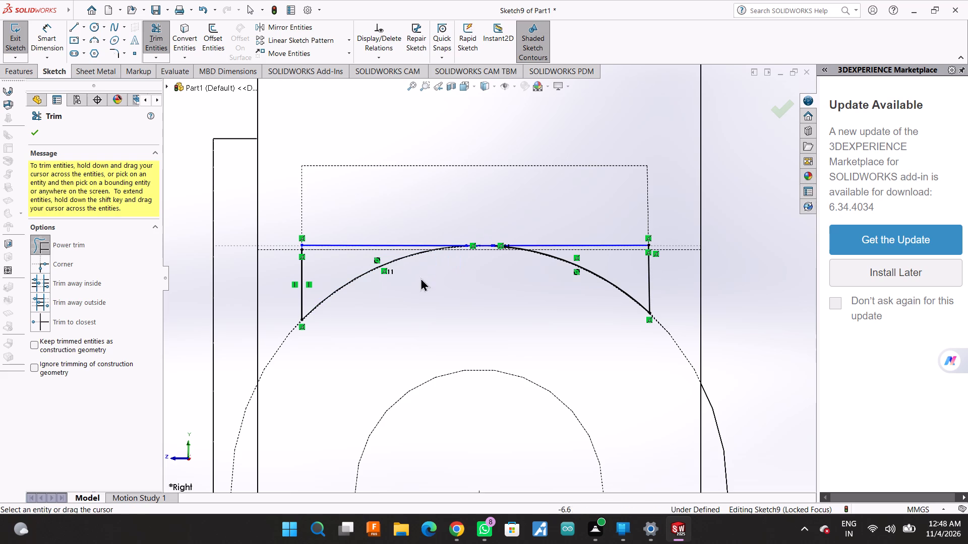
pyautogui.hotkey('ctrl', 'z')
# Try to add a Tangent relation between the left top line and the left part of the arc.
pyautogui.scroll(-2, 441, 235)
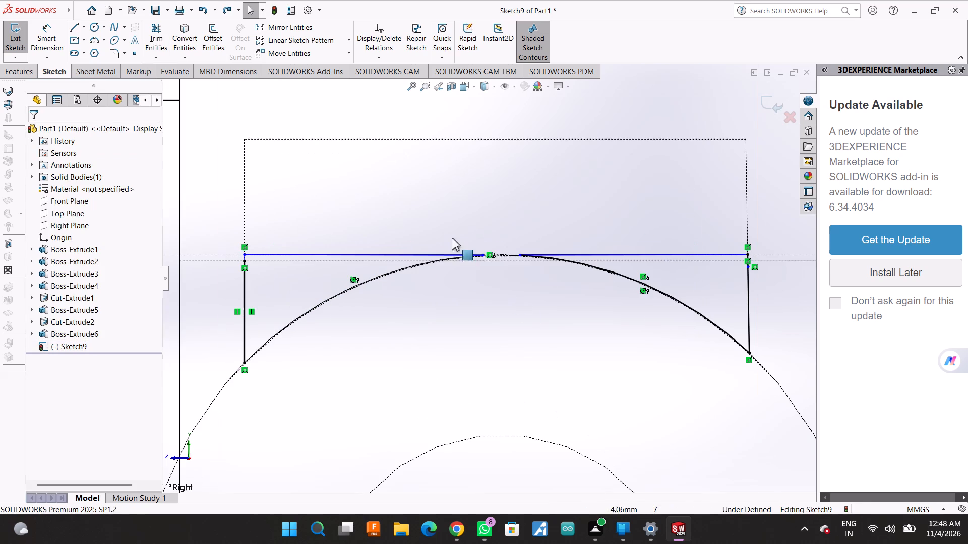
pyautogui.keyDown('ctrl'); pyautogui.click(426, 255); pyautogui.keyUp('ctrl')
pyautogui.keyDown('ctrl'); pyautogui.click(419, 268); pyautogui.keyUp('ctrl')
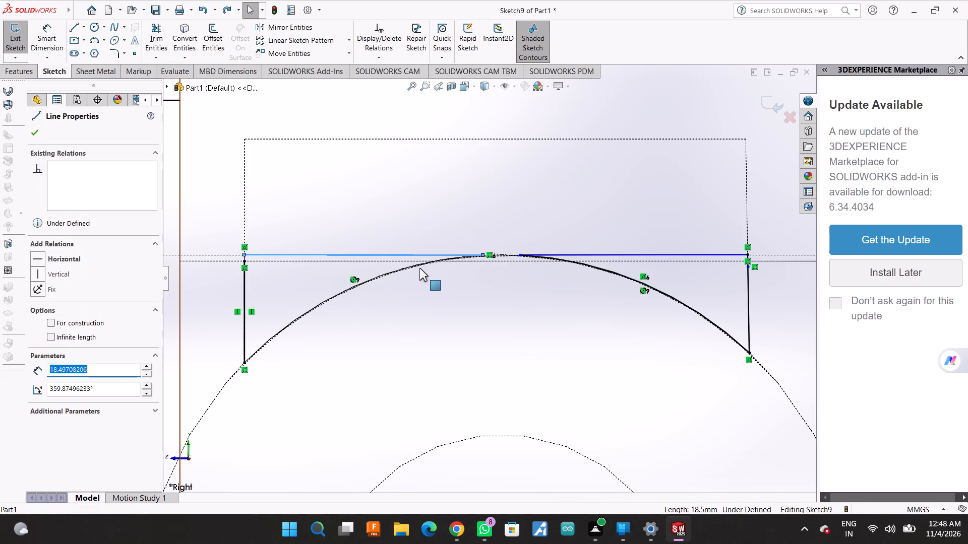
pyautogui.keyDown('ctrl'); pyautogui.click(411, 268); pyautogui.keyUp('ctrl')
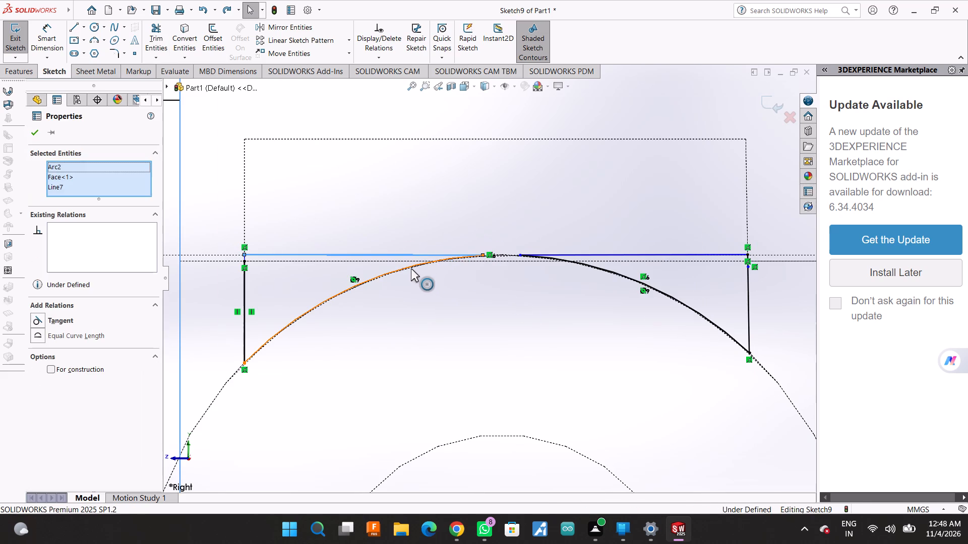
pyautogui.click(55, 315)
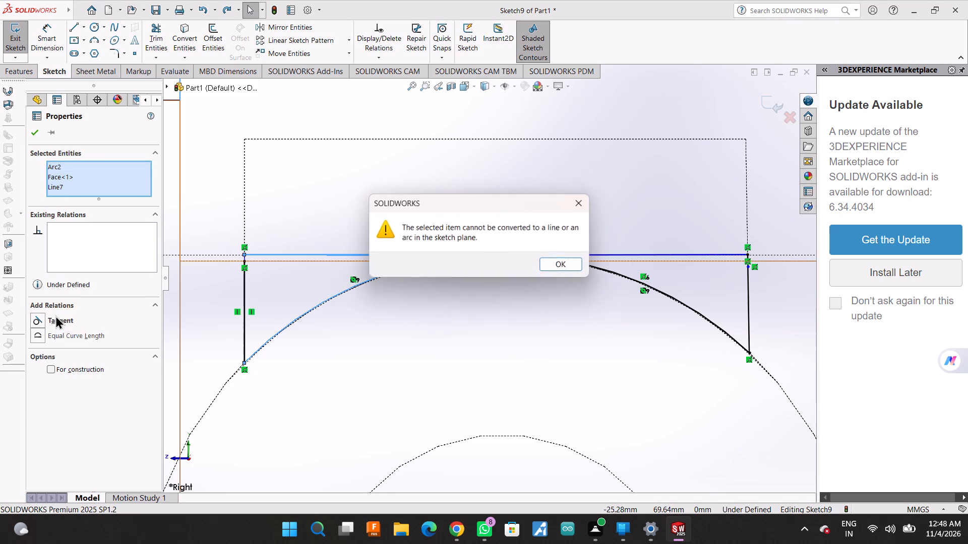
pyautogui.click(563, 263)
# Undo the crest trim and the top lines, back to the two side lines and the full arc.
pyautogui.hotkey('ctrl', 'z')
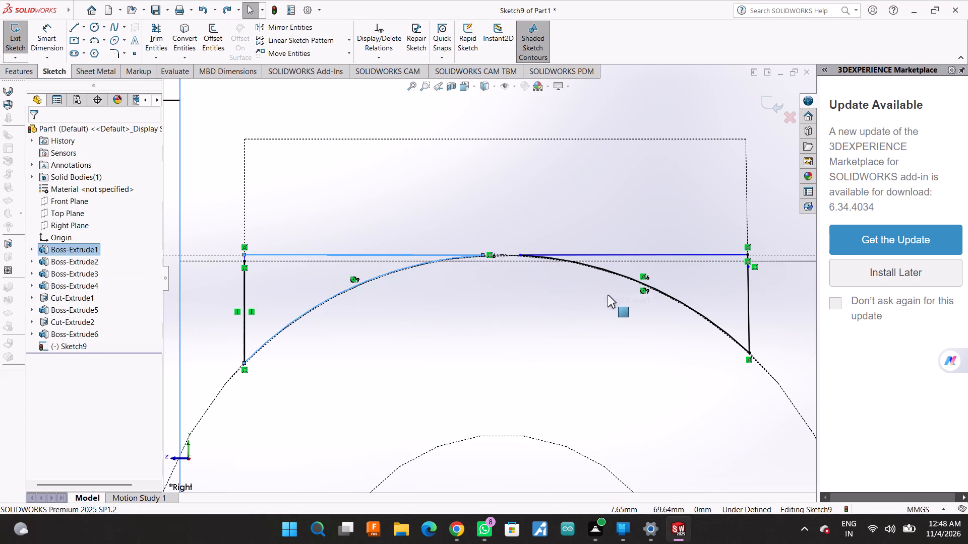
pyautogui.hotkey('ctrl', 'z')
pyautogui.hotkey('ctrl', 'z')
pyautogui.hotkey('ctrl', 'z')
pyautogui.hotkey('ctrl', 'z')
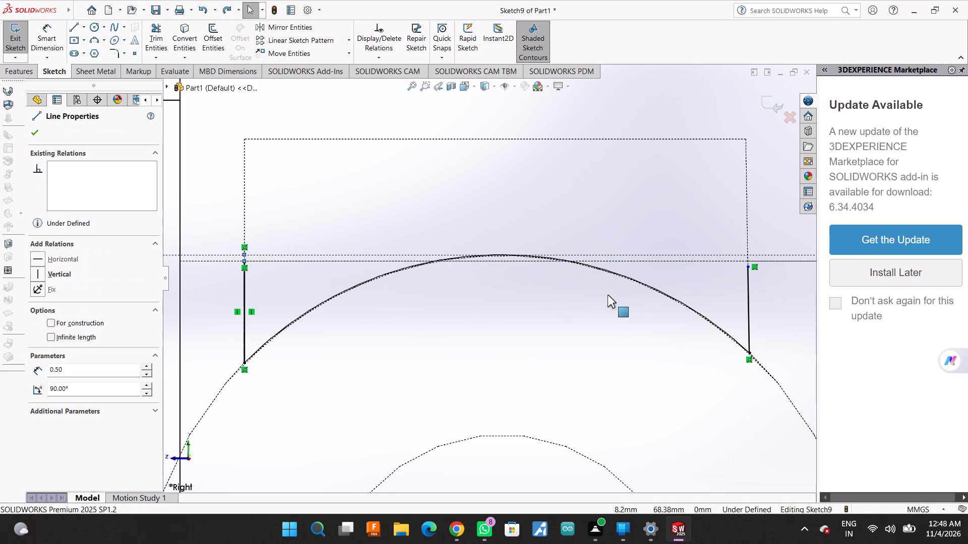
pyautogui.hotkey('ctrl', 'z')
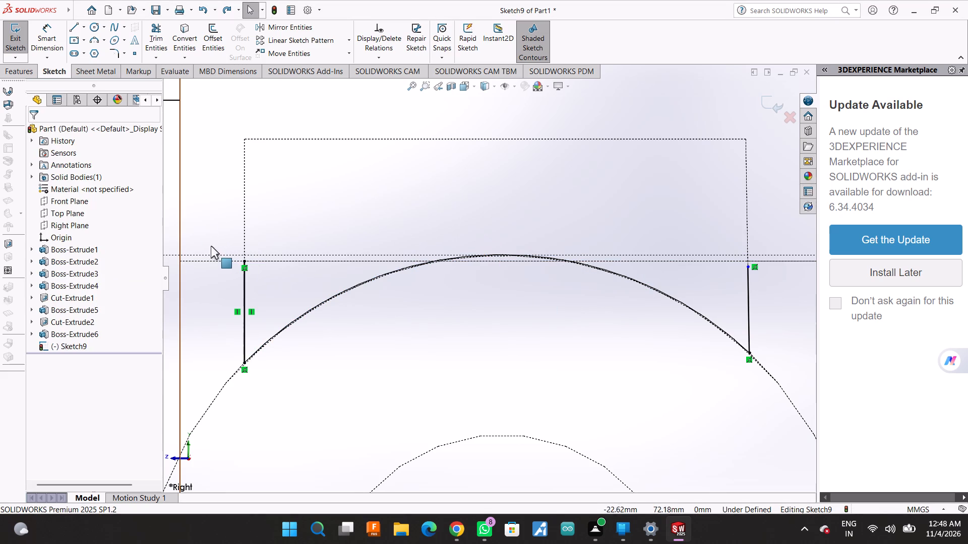
# Sketch a line about 14.8 mm long from the left side line's upper end to the arc, along the block's hidden edge.
pyautogui.click(70, 21)
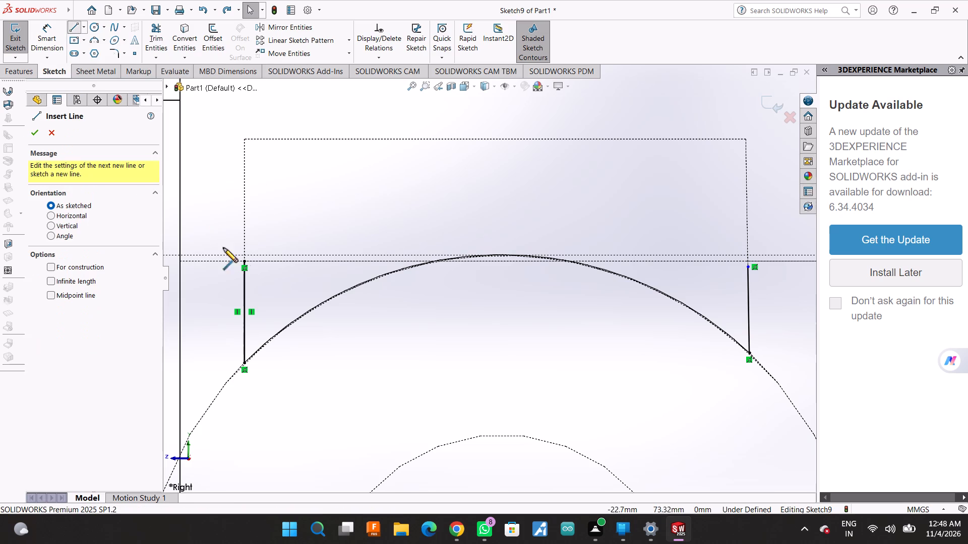
pyautogui.click(246, 263)
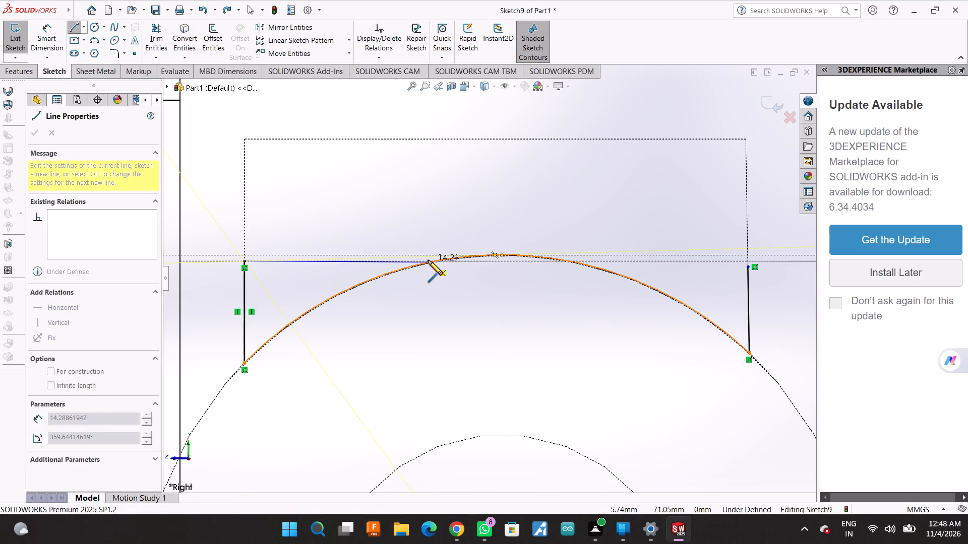
pyautogui.scroll(-6, 427, 253)
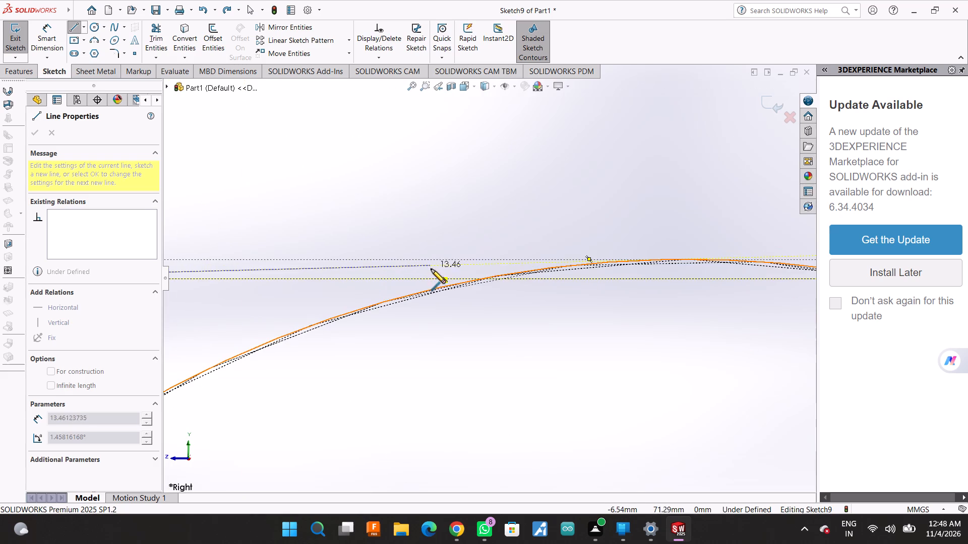
pyautogui.click(483, 280)
pyautogui.press('Escape')
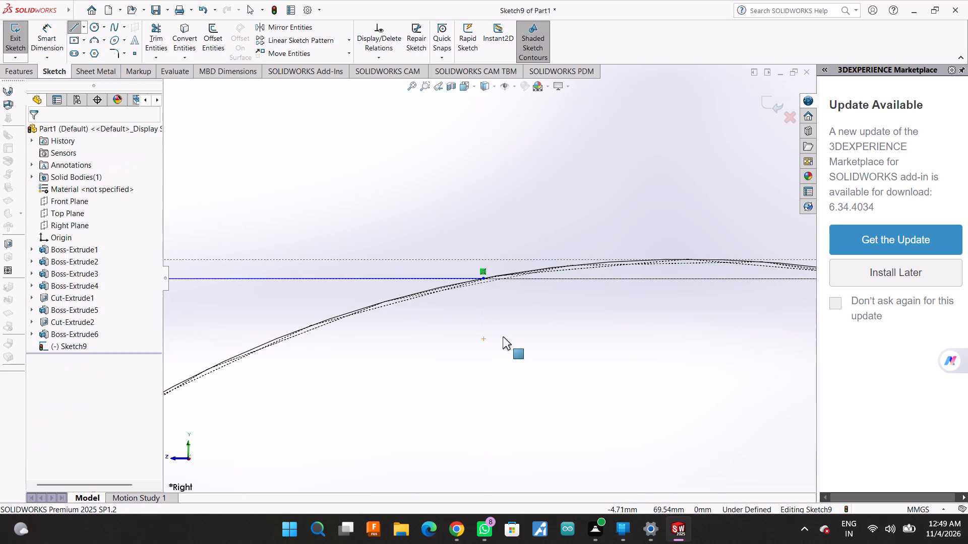
pyautogui.scroll(8, 503, 335)
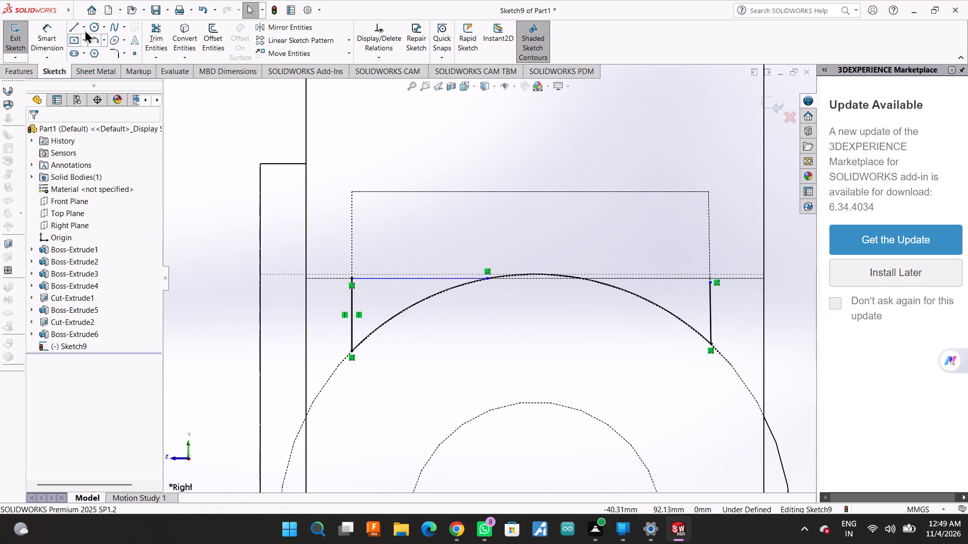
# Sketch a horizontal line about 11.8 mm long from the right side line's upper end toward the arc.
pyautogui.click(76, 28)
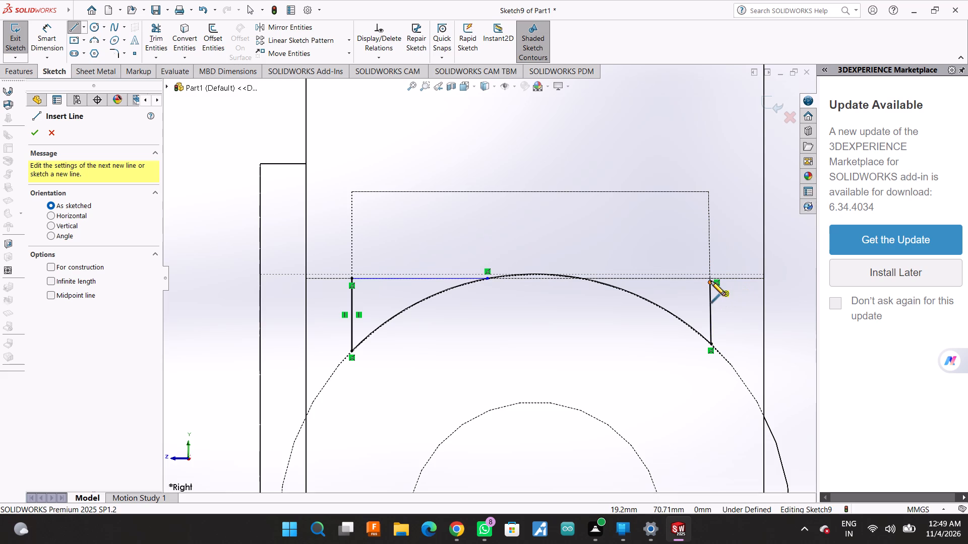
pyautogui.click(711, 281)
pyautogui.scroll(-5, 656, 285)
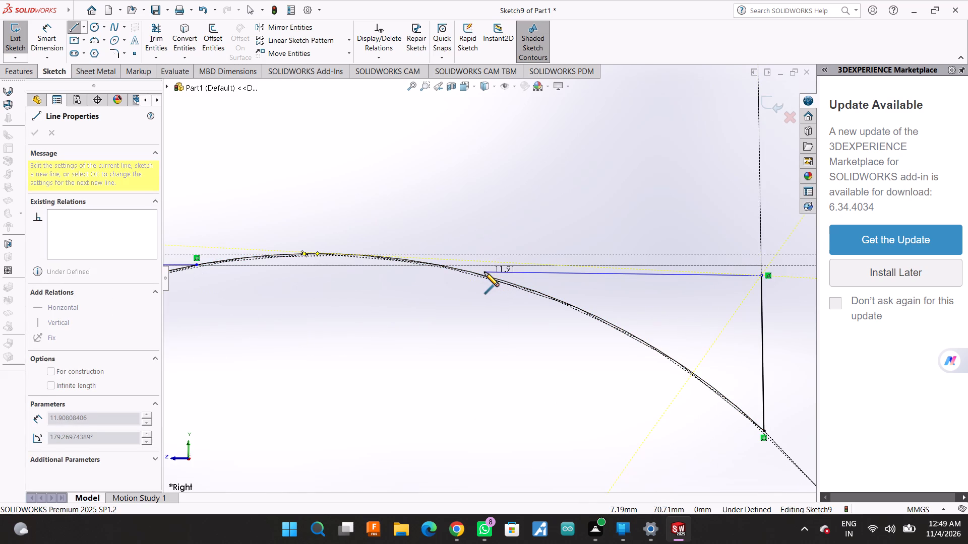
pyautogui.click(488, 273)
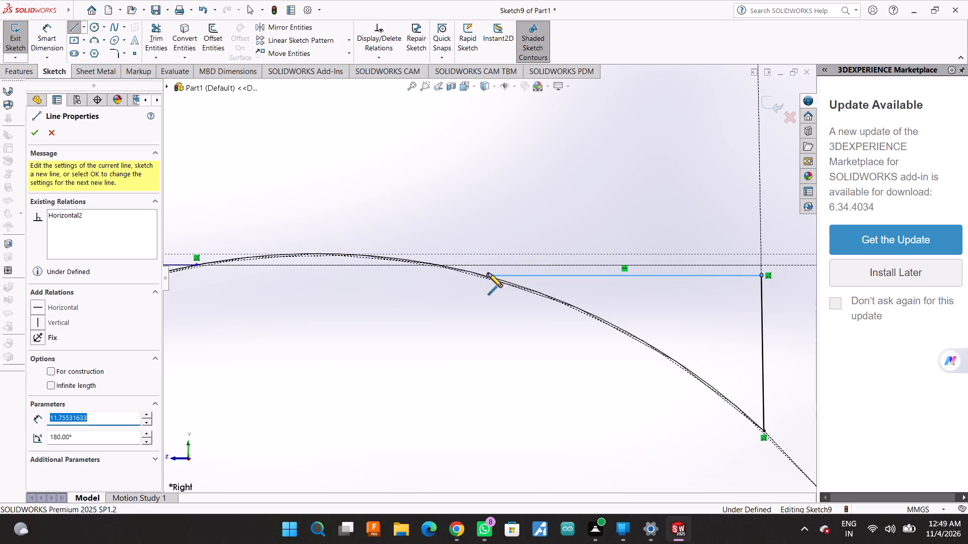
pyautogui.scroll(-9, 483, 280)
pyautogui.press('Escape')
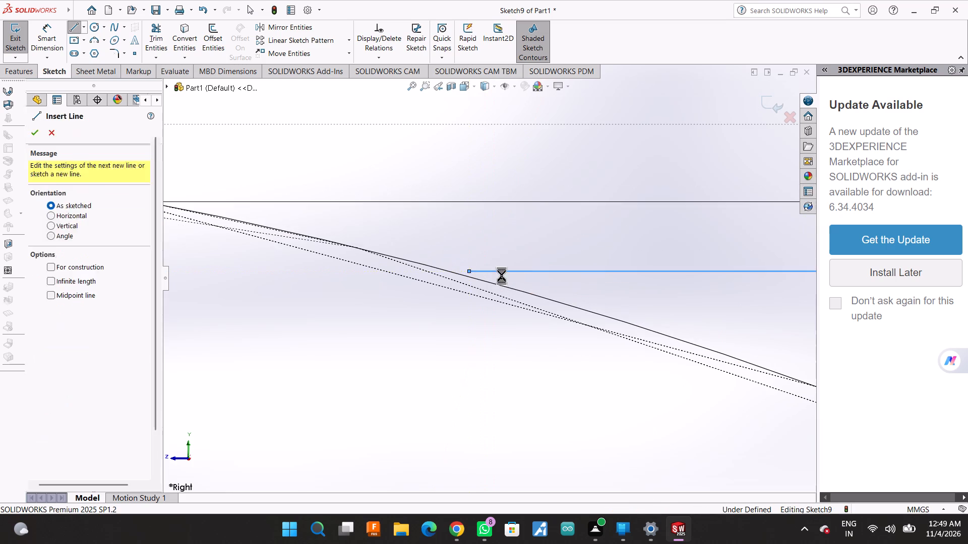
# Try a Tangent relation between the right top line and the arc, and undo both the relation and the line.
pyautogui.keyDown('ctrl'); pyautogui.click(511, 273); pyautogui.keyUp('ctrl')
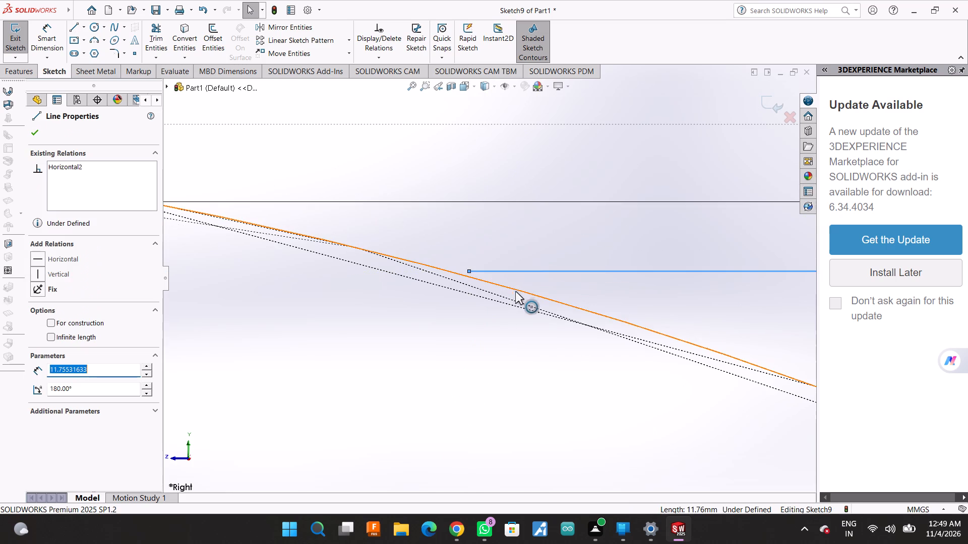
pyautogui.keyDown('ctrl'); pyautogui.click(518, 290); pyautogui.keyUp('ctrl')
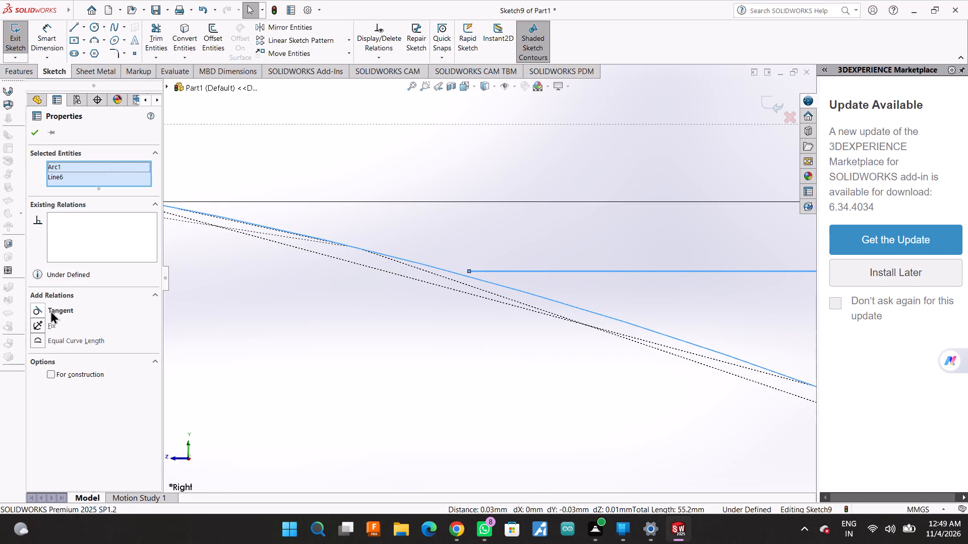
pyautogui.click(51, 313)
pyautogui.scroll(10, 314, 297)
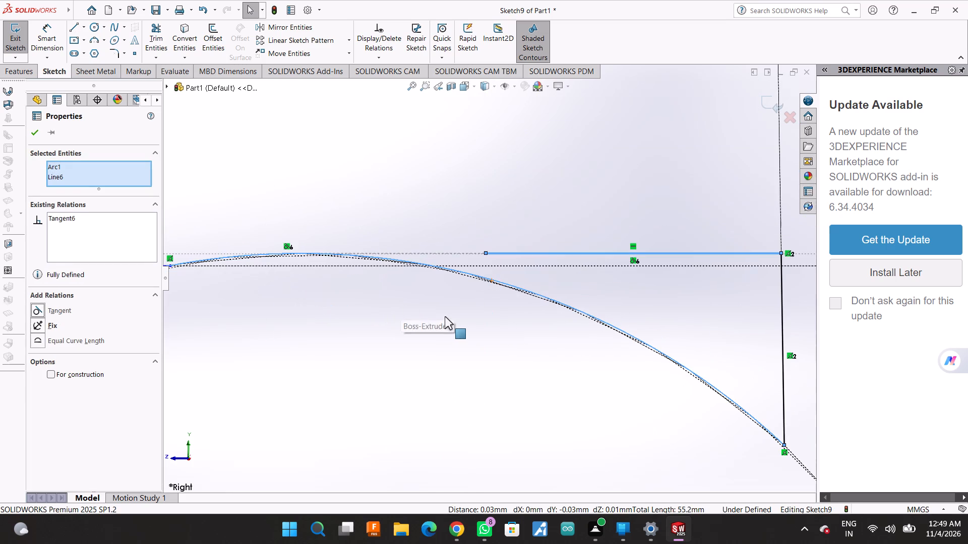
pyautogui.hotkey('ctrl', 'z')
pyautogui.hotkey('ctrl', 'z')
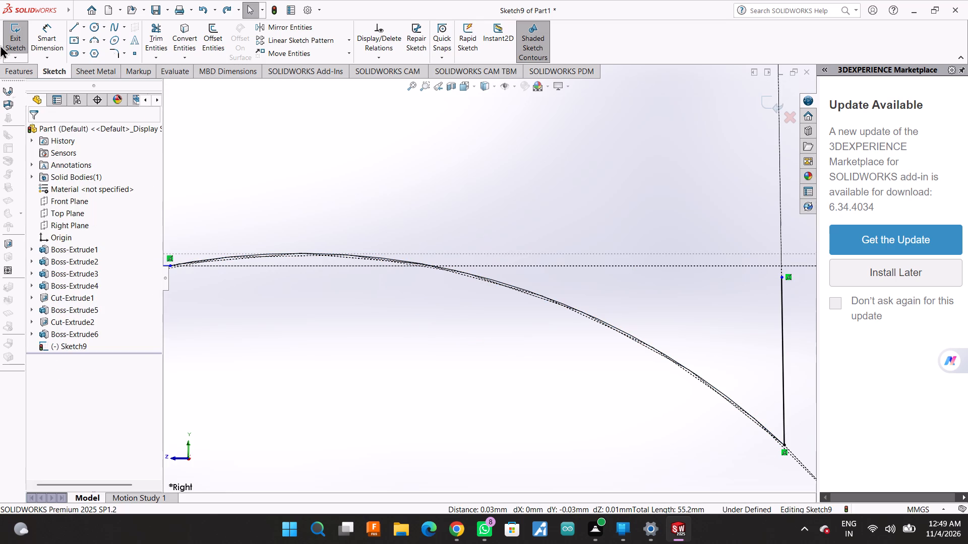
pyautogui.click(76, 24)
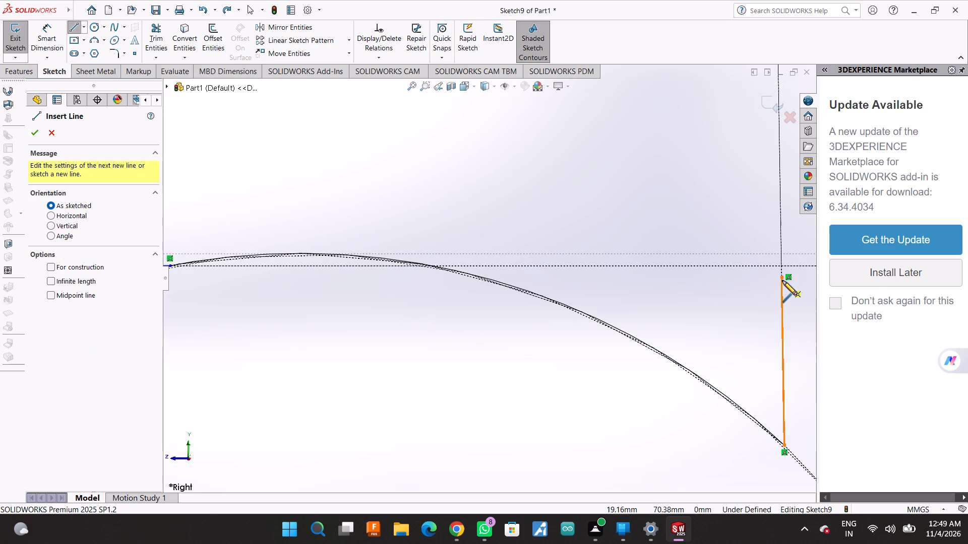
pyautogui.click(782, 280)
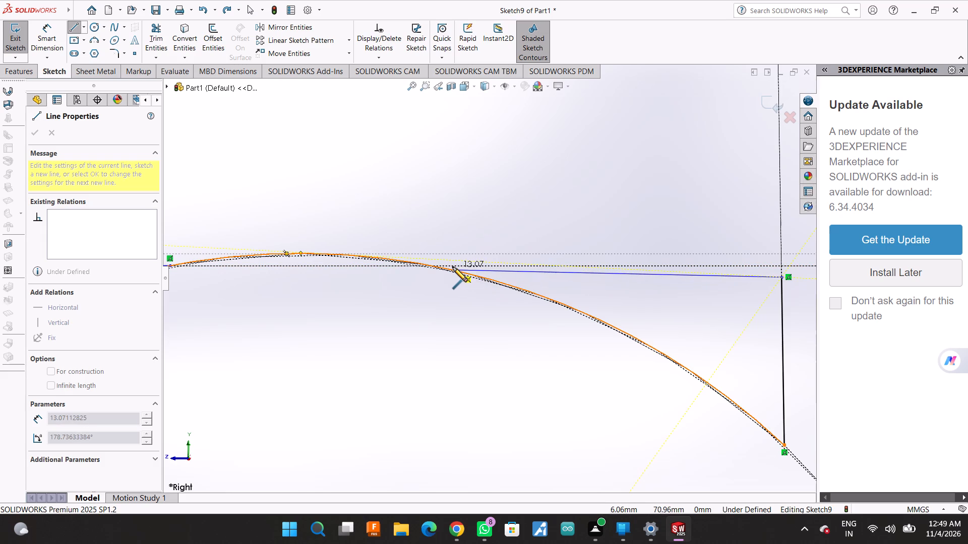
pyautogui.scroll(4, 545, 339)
# Power-trim away the right side line above the arc's end.
pyautogui.click(158, 35)
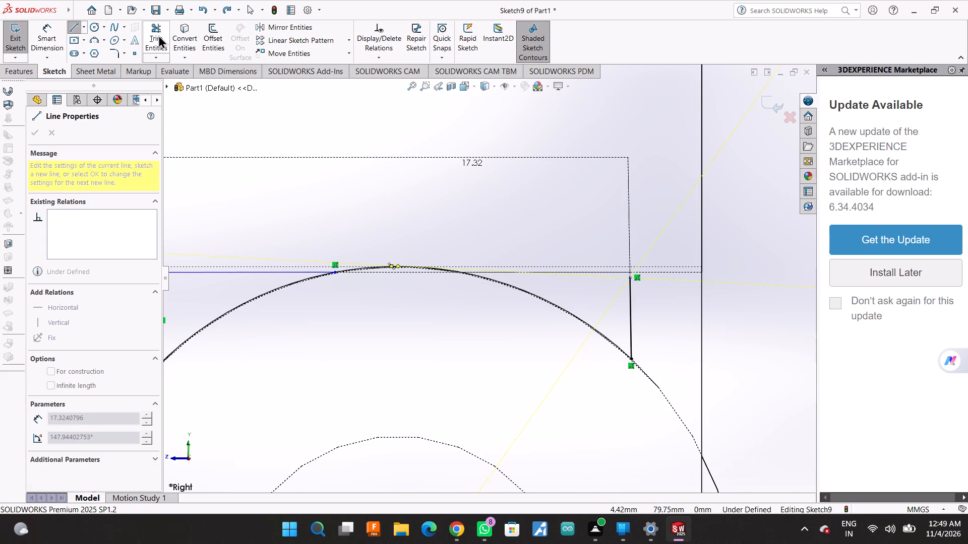
pyautogui.moveTo(598, 275); pyautogui.dragTo(673, 301)
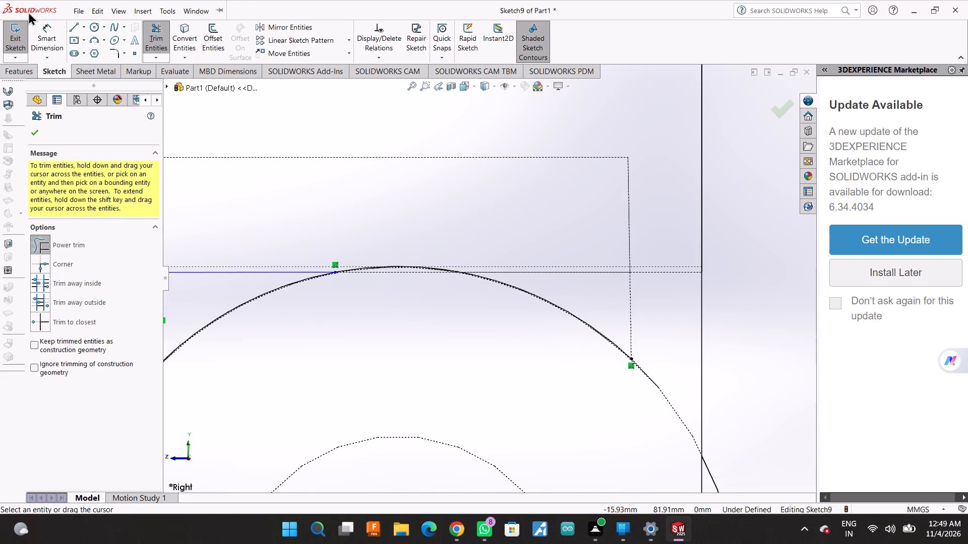
# Sketch connected lines from the arc's right end, about 7.1 mm up the hidden edge and about 13.9 mm back to the arc.
pyautogui.click(69, 25)
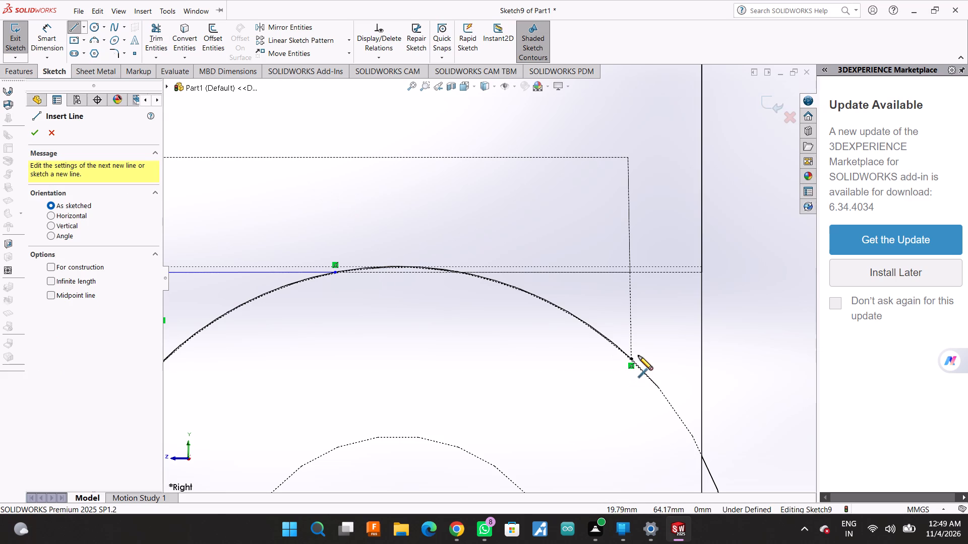
pyautogui.click(633, 359)
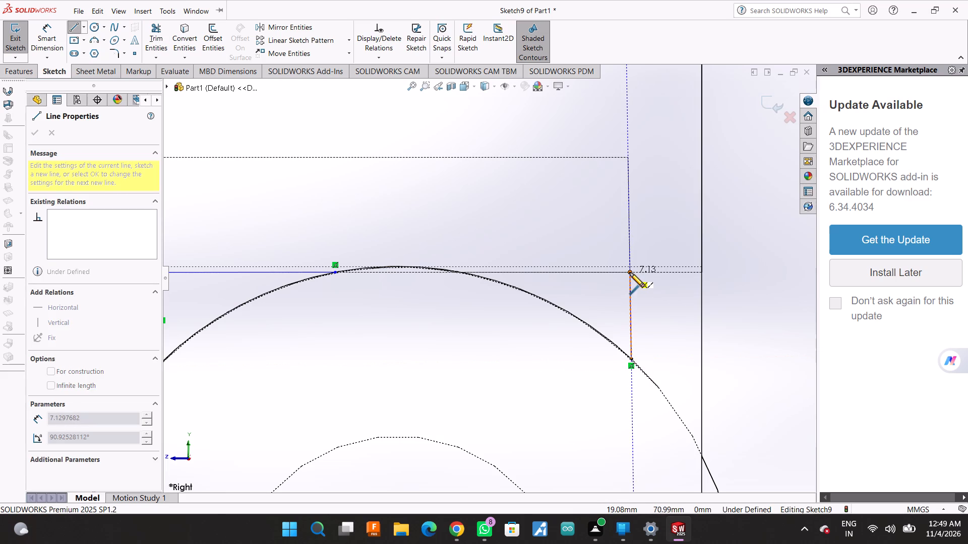
pyautogui.click(630, 273)
pyautogui.scroll(-2, 474, 274)
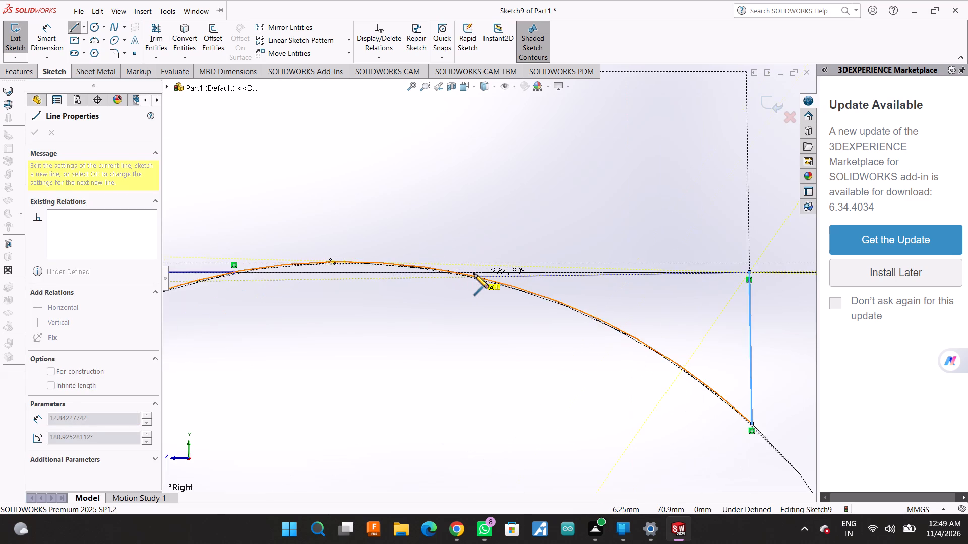
pyautogui.scroll(-6, 474, 274)
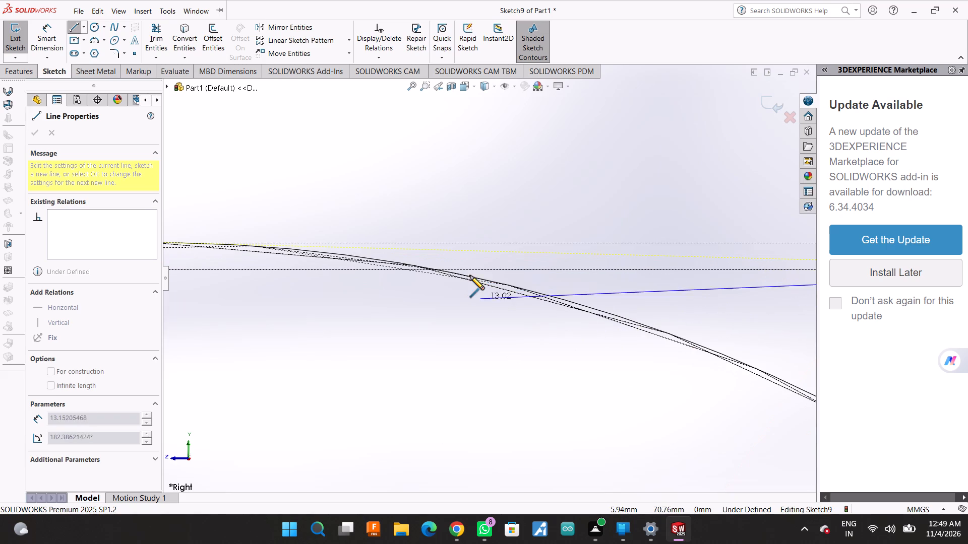
pyautogui.scroll(-5, 469, 276)
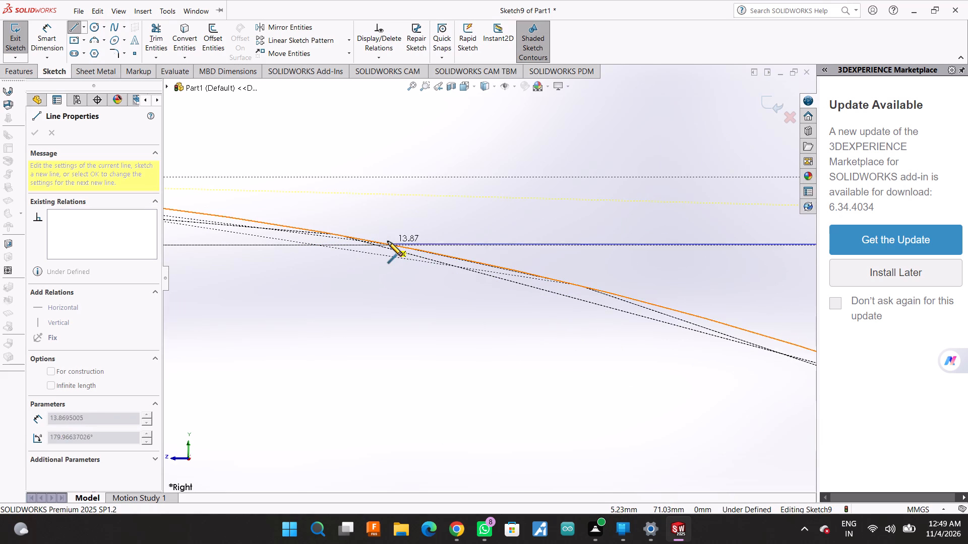
pyautogui.click(385, 241)
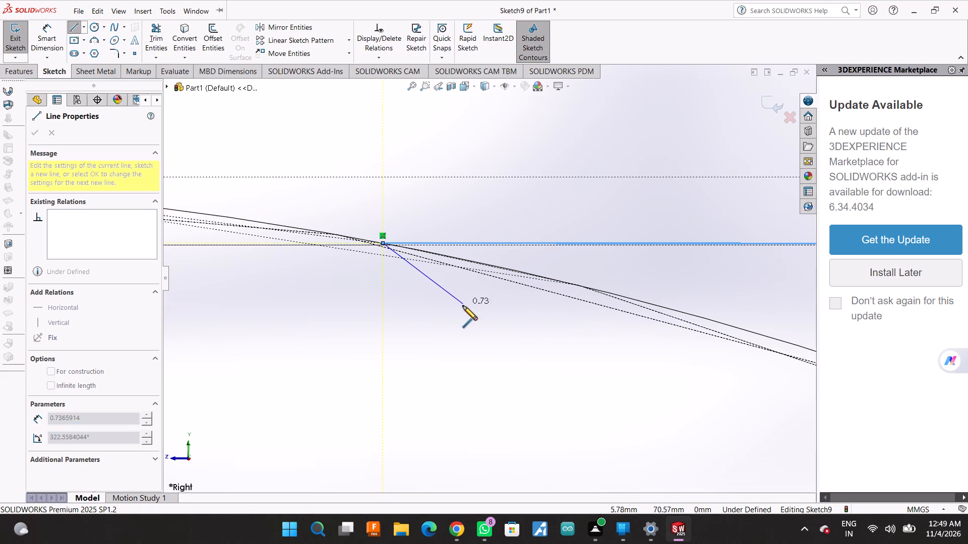
pyautogui.press('Escape')
# Sketch a 28 mm radius circle from the arc's centre through the left top line's end on the arc.
pyautogui.scroll(16, 487, 270)
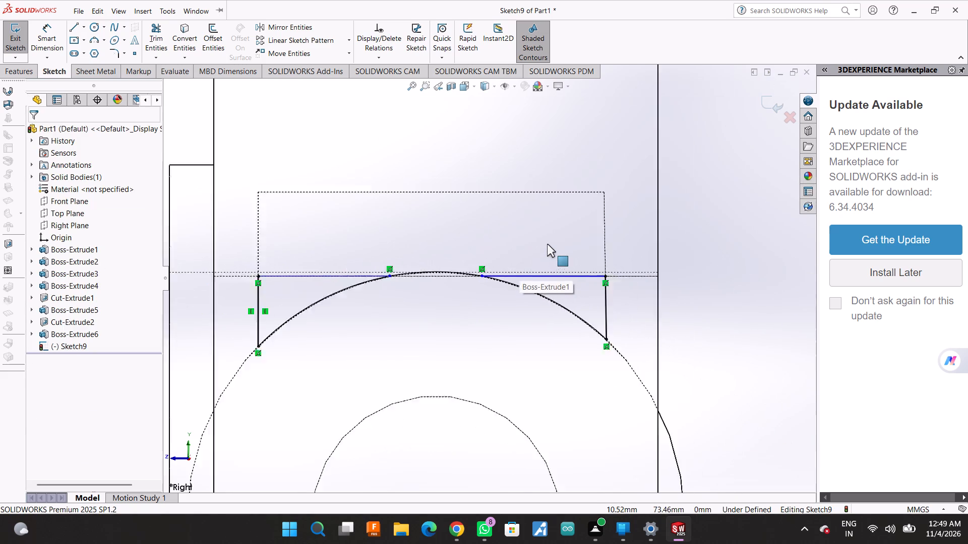
pyautogui.scroll(1, 547, 244)
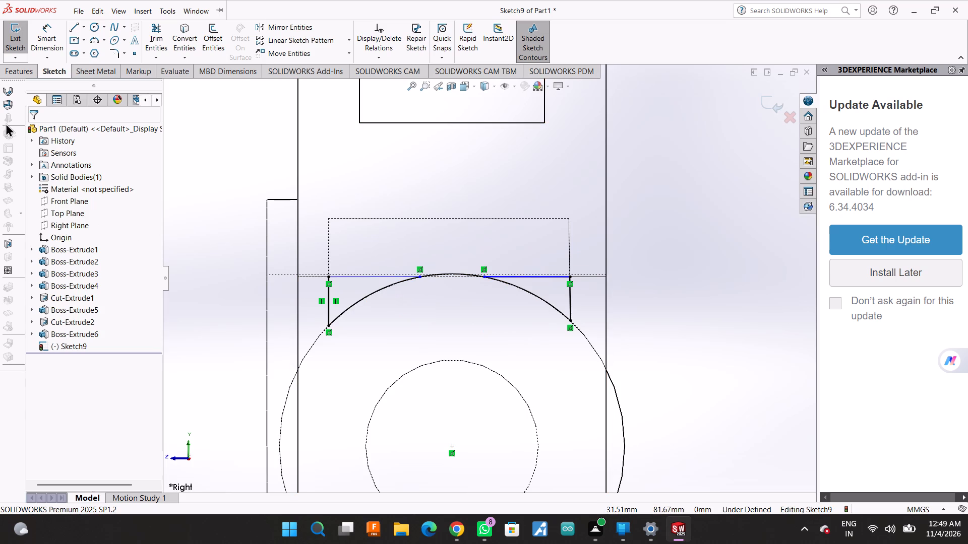
pyautogui.click(90, 25)
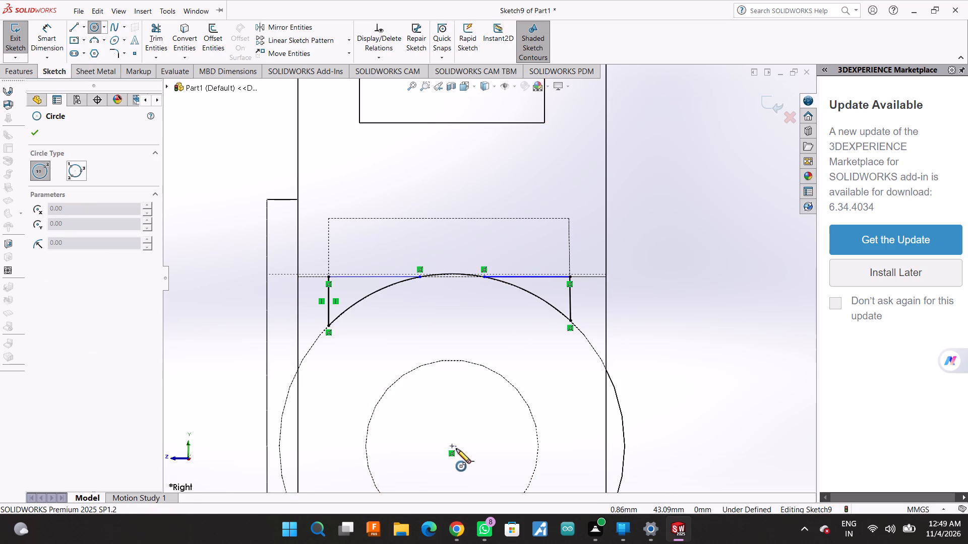
pyautogui.click(452, 449)
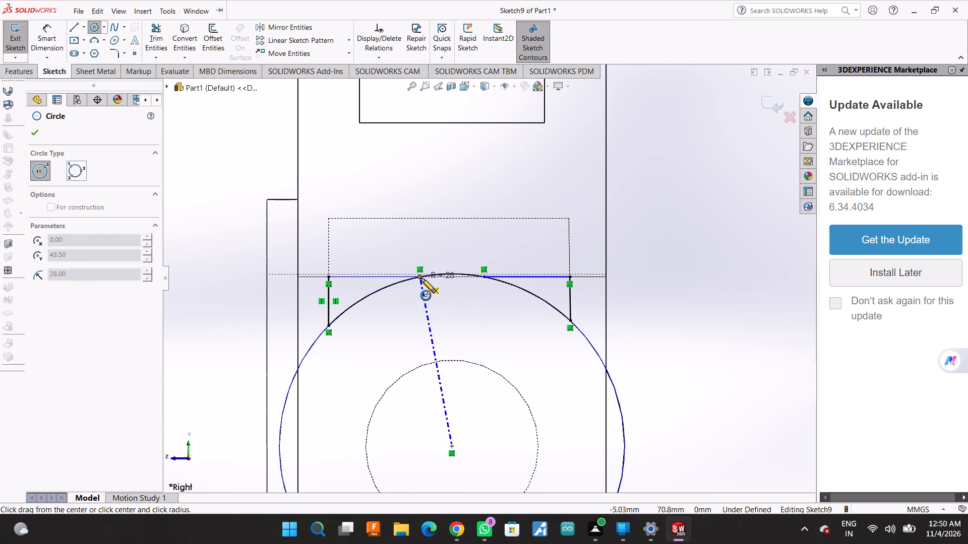
pyautogui.click(421, 276)
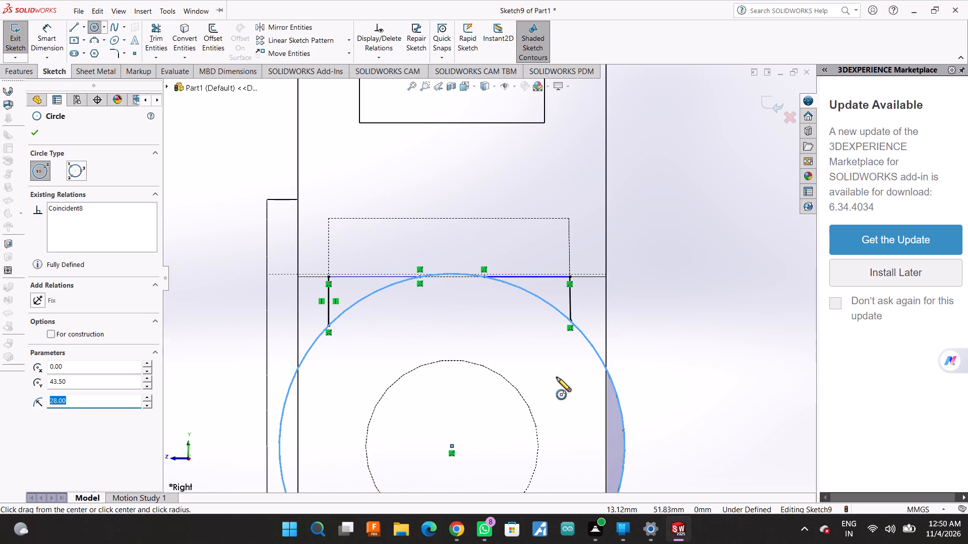
pyautogui.scroll(-1, 577, 360)
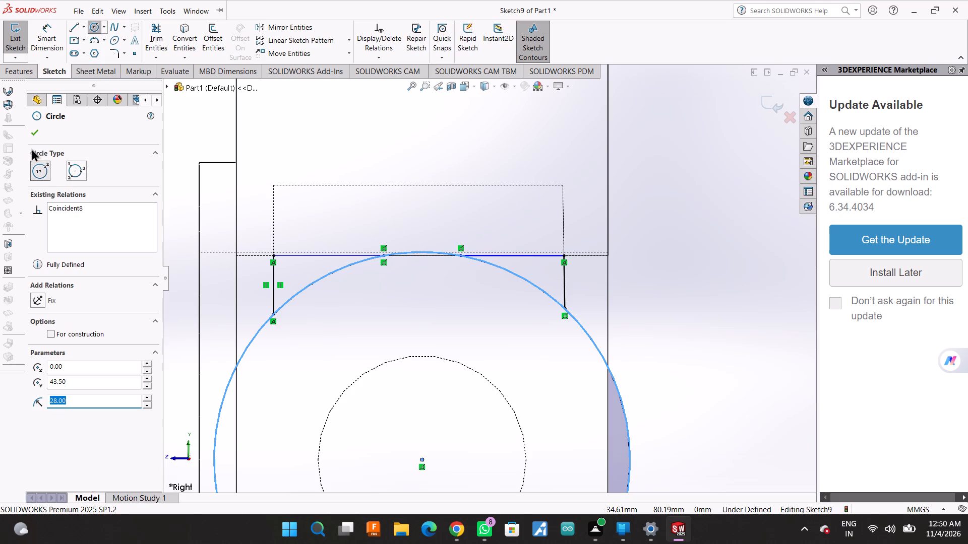
pyautogui.click(35, 133)
# Power-trim the circle outside the two side lines and the arc crest between the top lines, leaving two corner profiles.
pyautogui.click(146, 29)
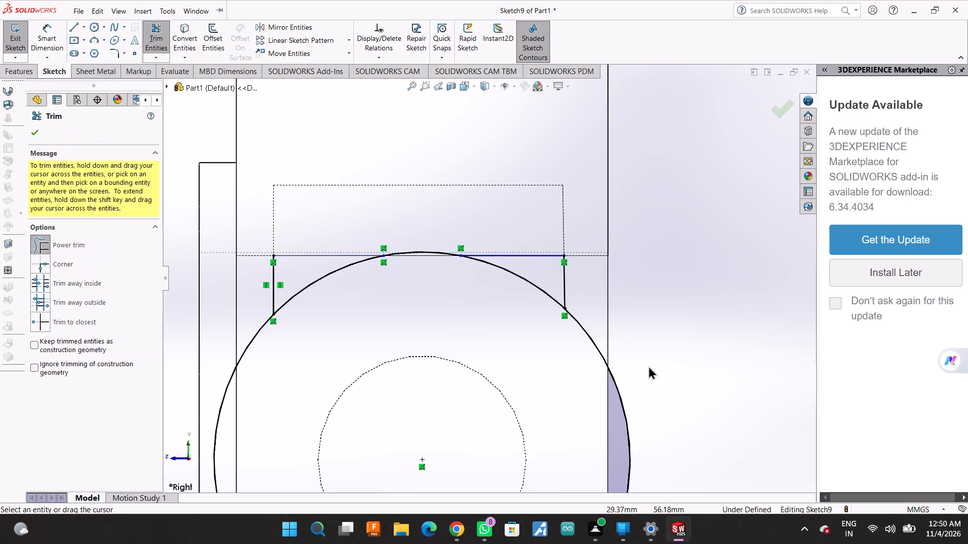
pyautogui.moveTo(654, 362); pyautogui.dragTo(585, 402)
pyautogui.moveTo(589, 306); pyautogui.dragTo(512, 377)
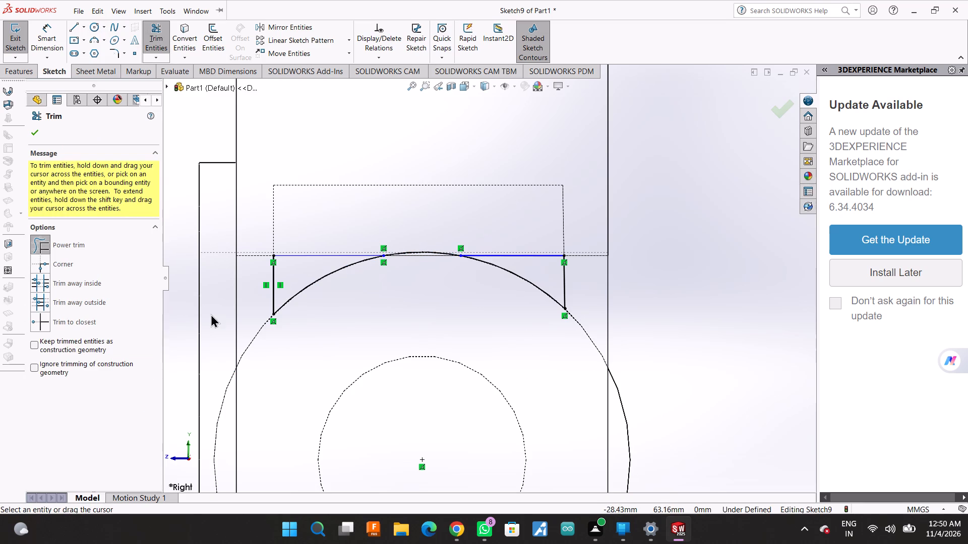
pyautogui.moveTo(211, 314); pyautogui.dragTo(270, 387)
pyautogui.moveTo(224, 380); pyautogui.dragTo(270, 405)
pyautogui.moveTo(410, 222); pyautogui.dragTo(418, 276)
pyautogui.scroll(1, 452, 398)
pyautogui.moveTo(635, 345); pyautogui.dragTo(655, 363, button='middle')
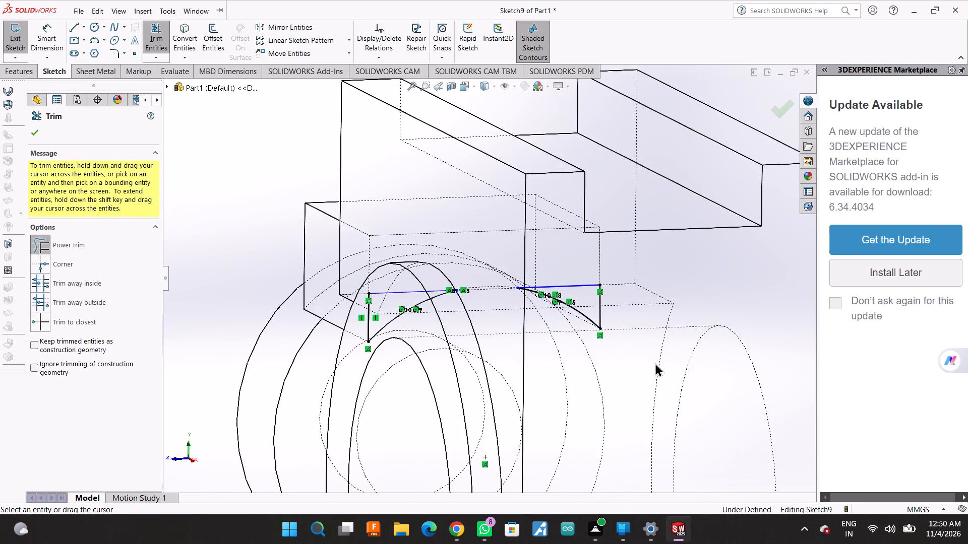
pyautogui.scroll(-4, 639, 354)
pyautogui.scroll(4, 639, 354)
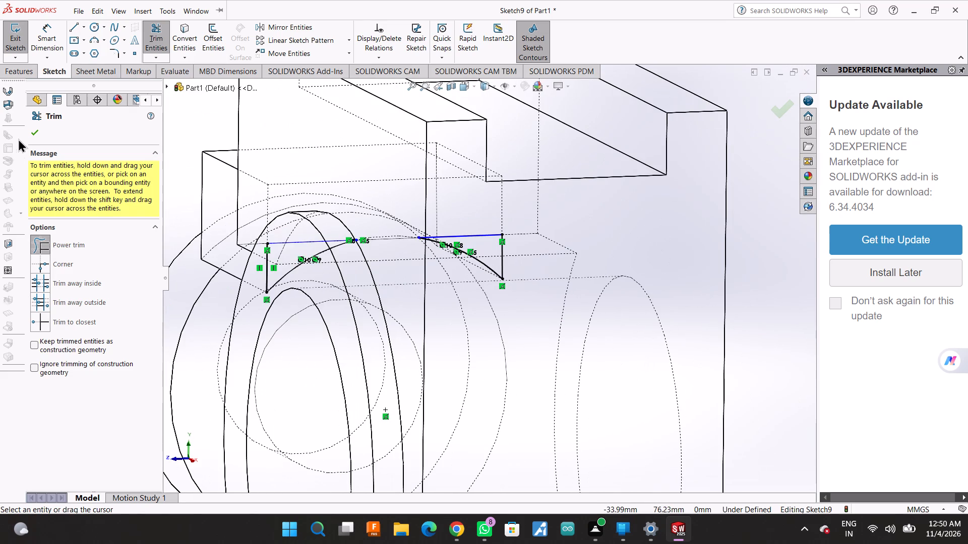
pyautogui.click(30, 134)
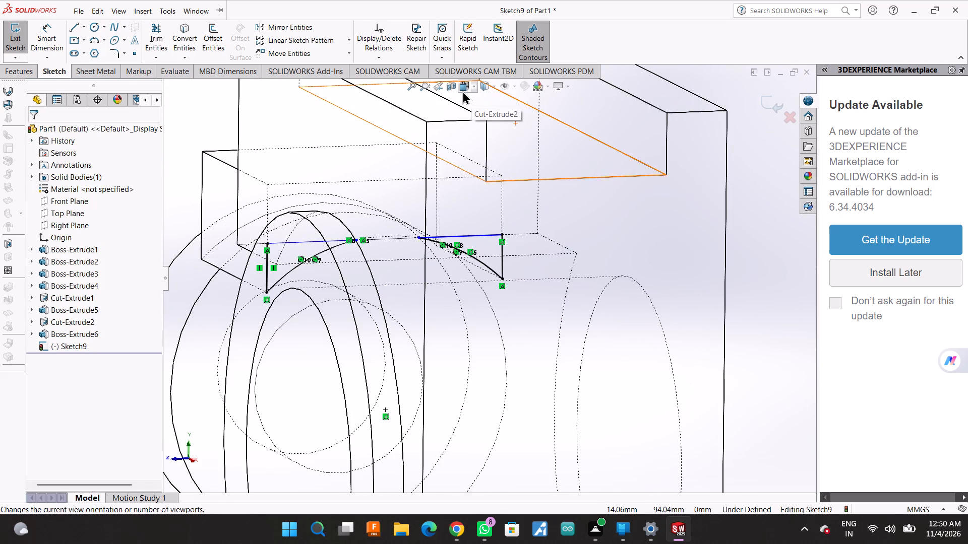
# Change the model's display style to shaded with edges.
pyautogui.click(473, 86)
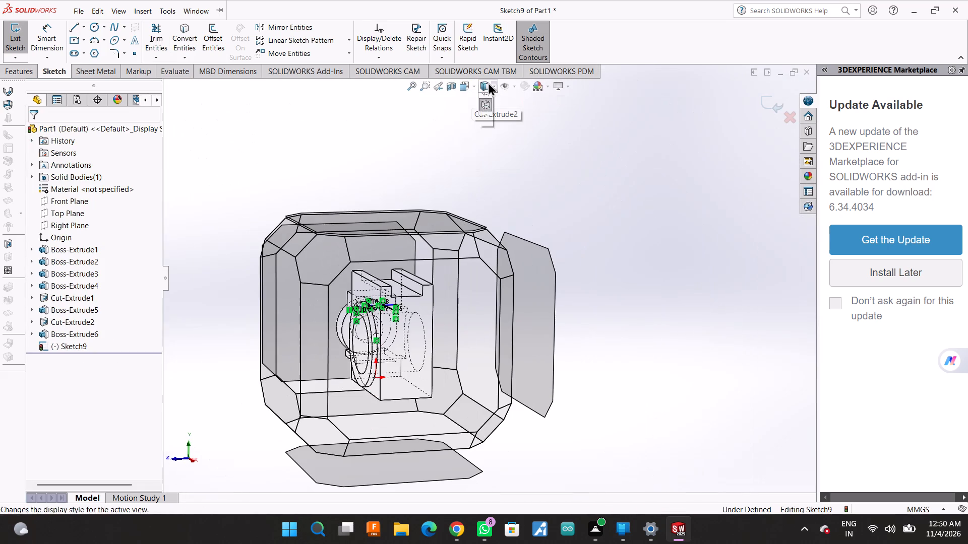
pyautogui.click(495, 80)
pyautogui.click(493, 85)
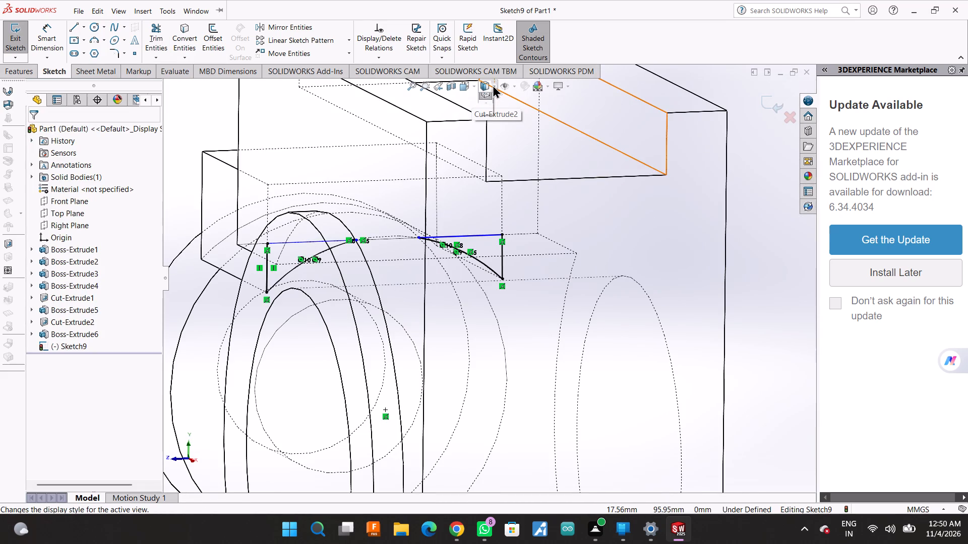
pyautogui.click(483, 104)
# Start an Extruded Cut from the sketch of the two corner profiles.
pyautogui.scroll(3, 473, 260)
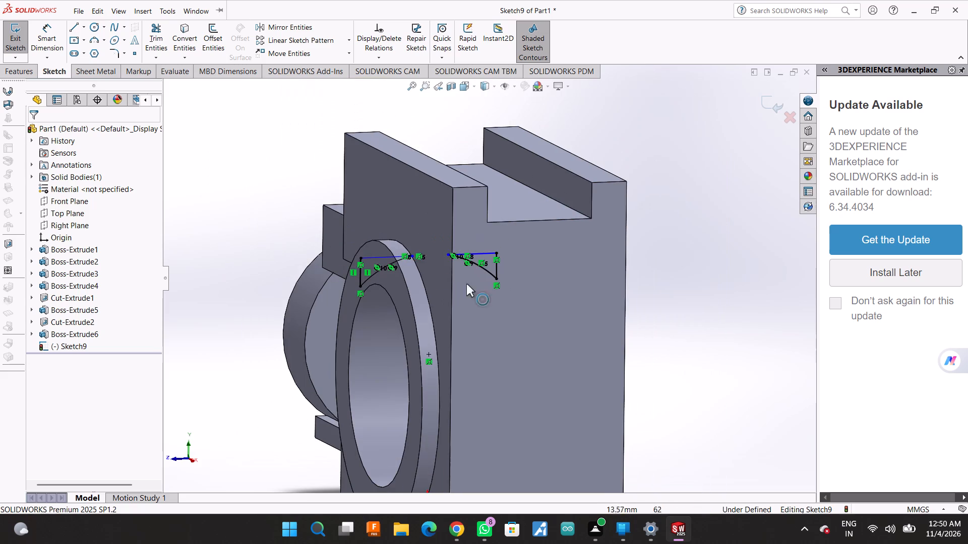
pyautogui.moveTo(339, 194); pyautogui.dragTo(412, 256, button='middle')
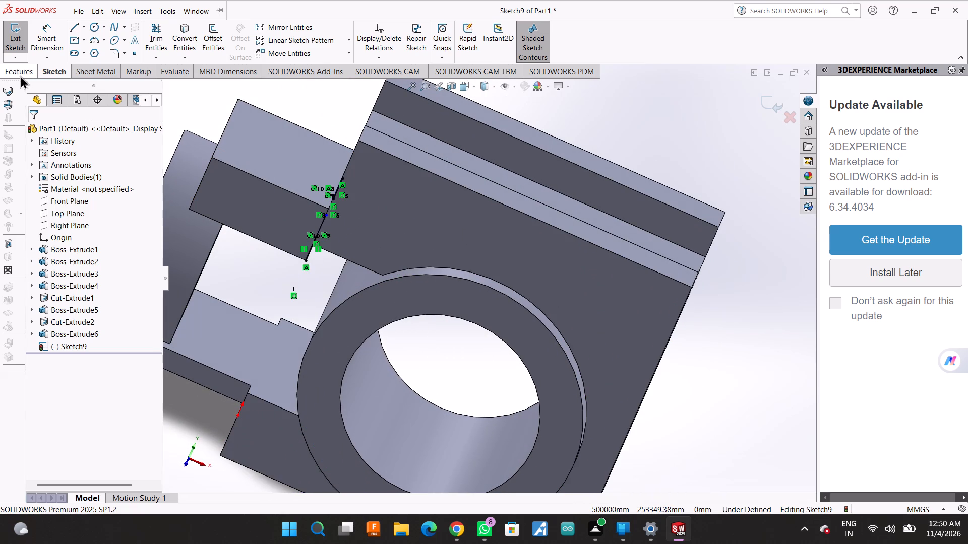
pyautogui.click(17, 73)
pyautogui.click(169, 37)
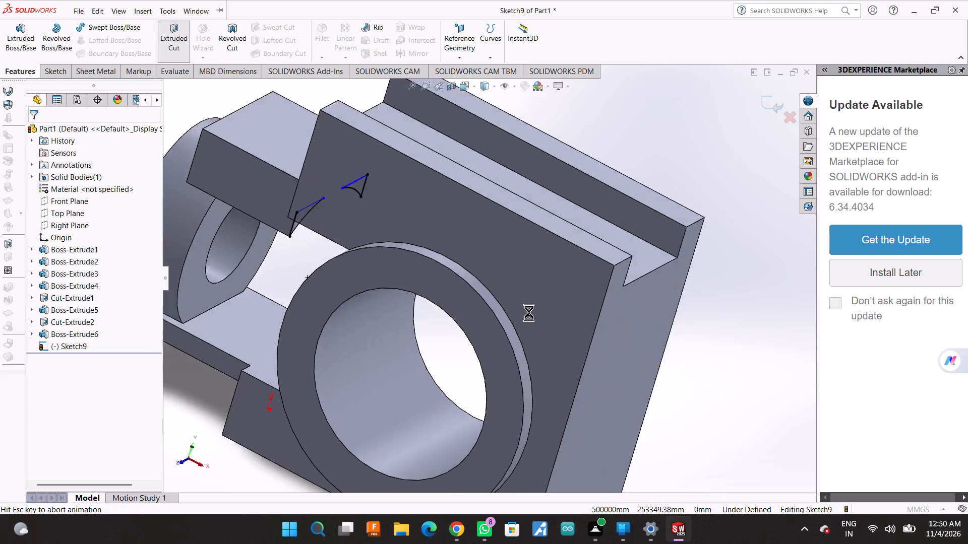
pyautogui.moveTo(650, 341); pyautogui.dragTo(592, 371, button='middle')
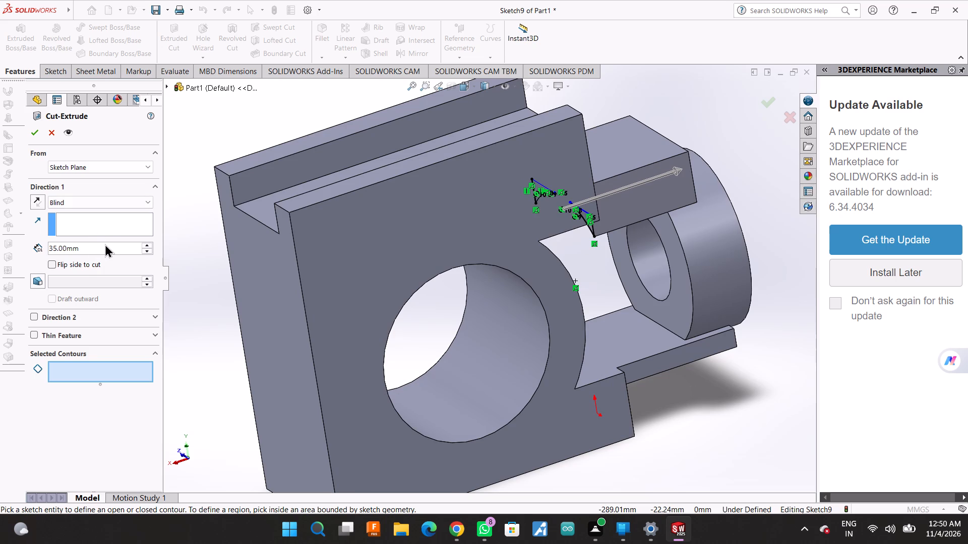
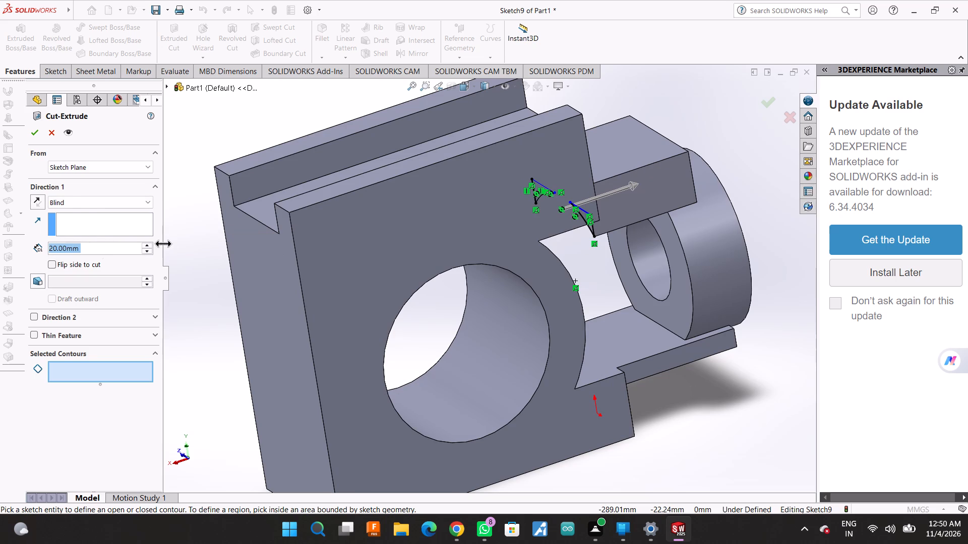
# Complete the blind cut of the two corner profiles at 20 mm depth, merging the sketch's open contours.
pyautogui.click(32, 131)
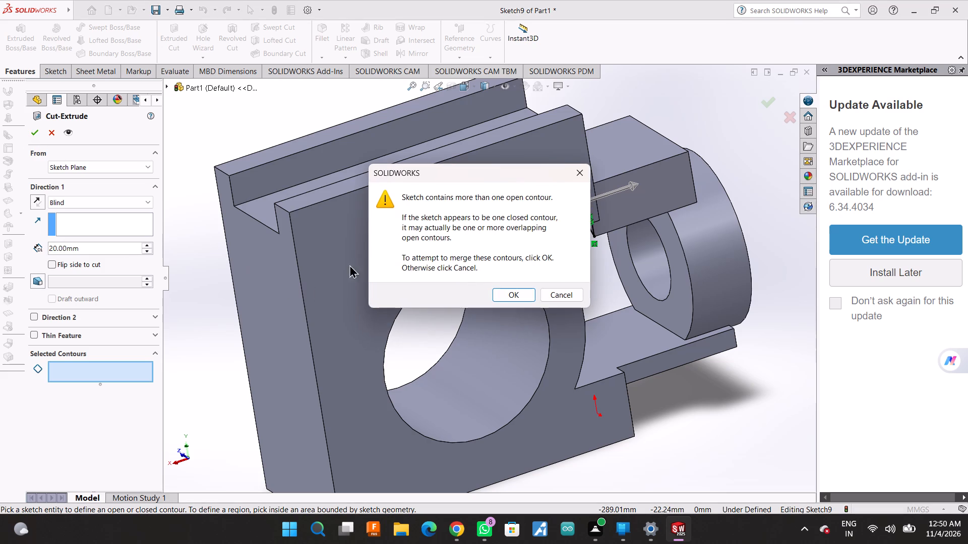
pyautogui.click(518, 303)
pyautogui.click(511, 302)
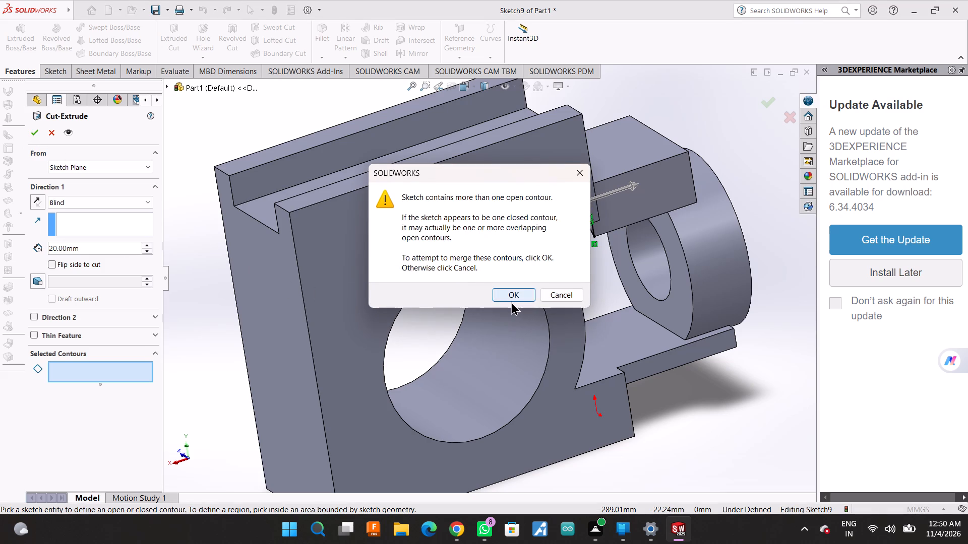
# Examine the new corner cuts under the upper arm between the small ring and the block from several sides.
pyautogui.moveTo(625, 379); pyautogui.dragTo(636, 309, button='middle')
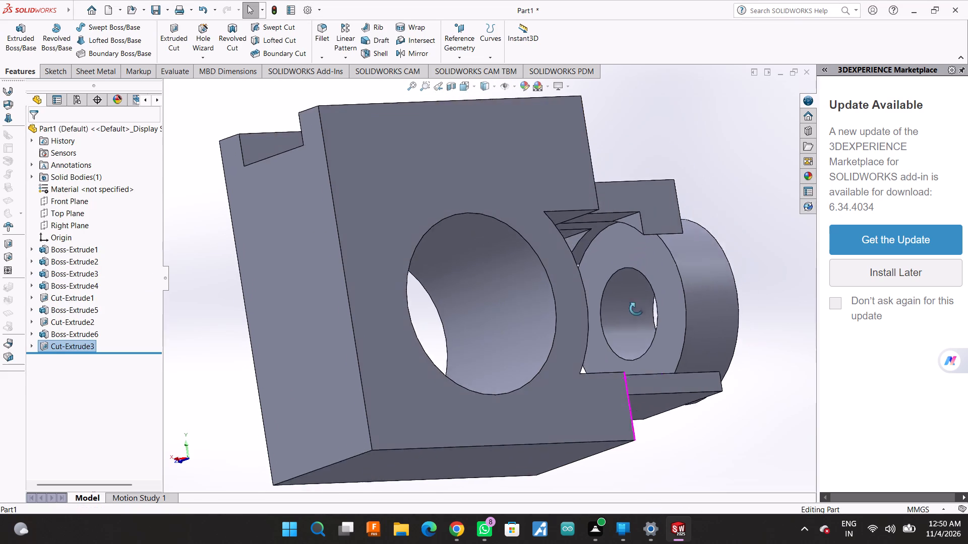
pyautogui.moveTo(636, 309); pyautogui.dragTo(611, 320, button='middle')
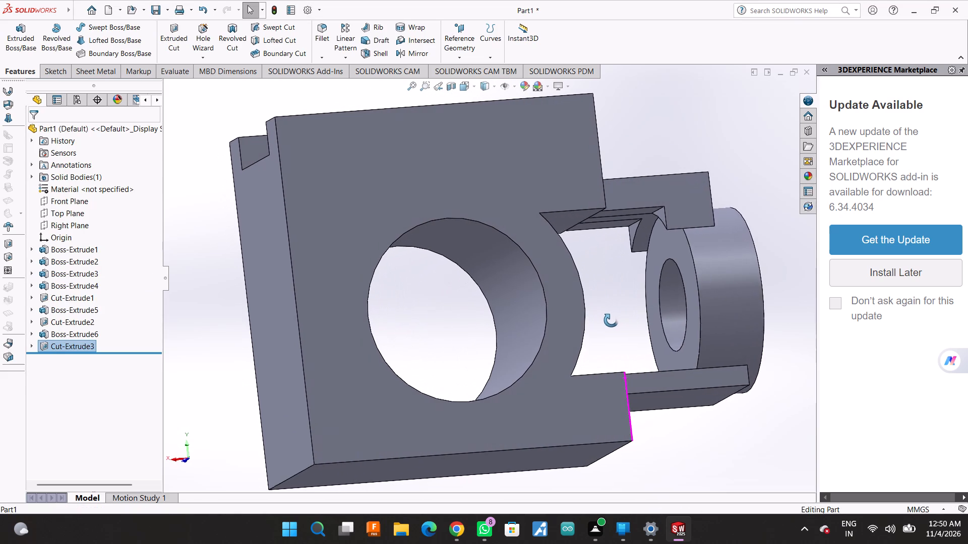
pyautogui.moveTo(611, 320); pyautogui.dragTo(625, 315, button='middle')
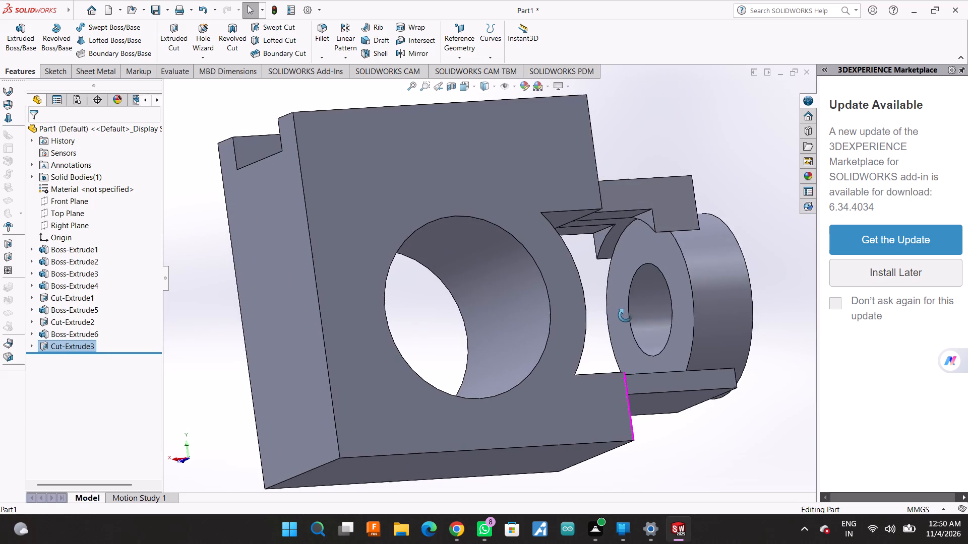
pyautogui.moveTo(625, 315); pyautogui.dragTo(645, 320, button='middle')
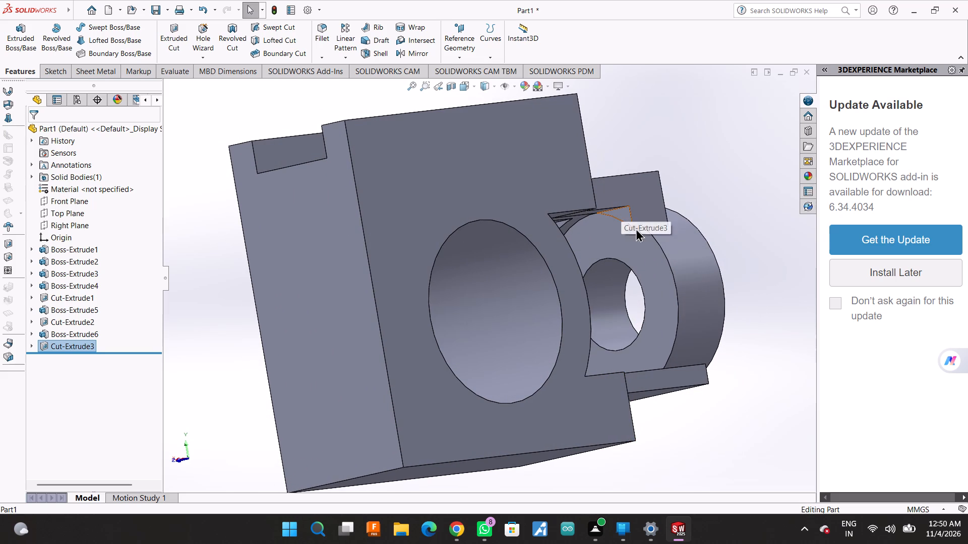
pyautogui.moveTo(696, 210); pyautogui.dragTo(514, 299, button='middle')
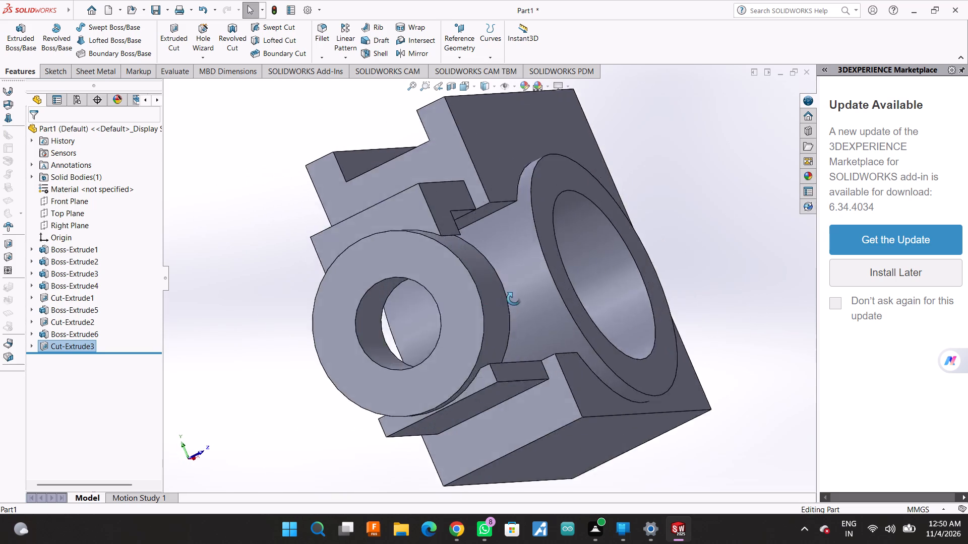
pyautogui.moveTo(514, 299); pyautogui.dragTo(490, 305, button='middle')
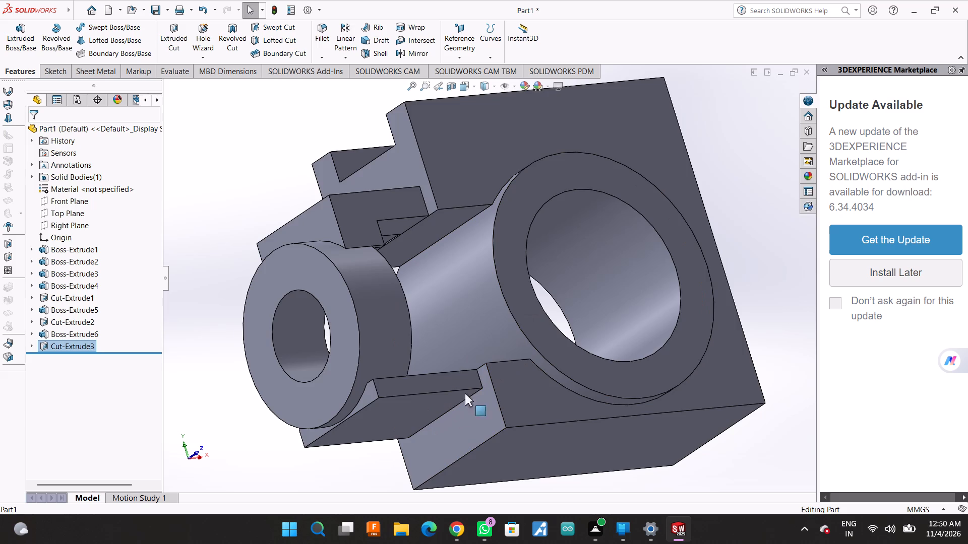
pyautogui.scroll(1, 482, 381)
pyautogui.moveTo(719, 247); pyautogui.dragTo(709, 330, button='middle')
pyautogui.scroll(2, 709, 330)
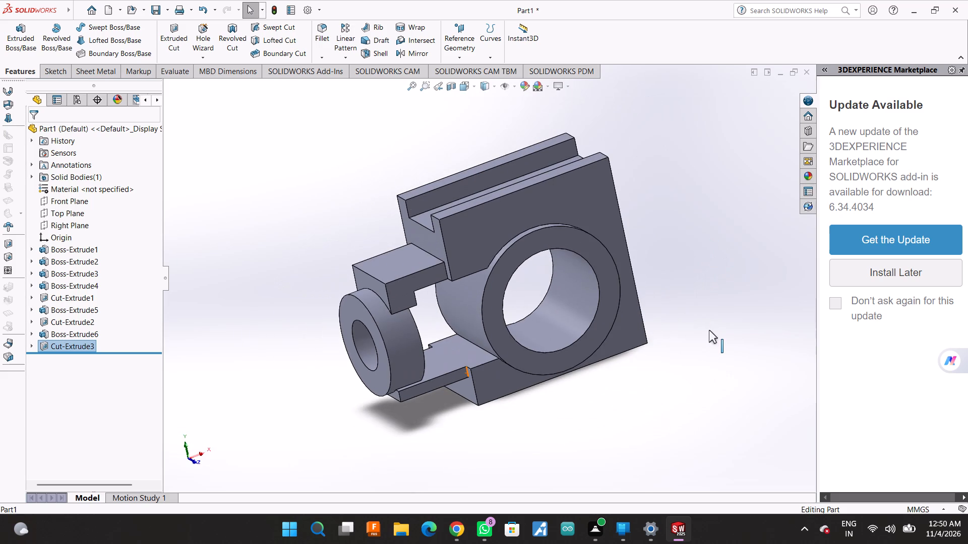
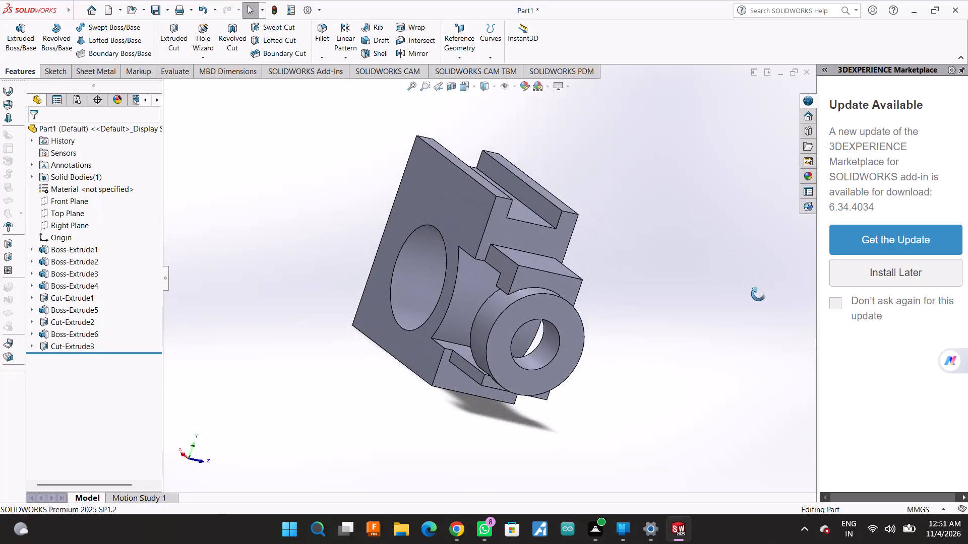
# Examine the arms, the small ring and the corner cuts from several sides, ending close to the lower arm.
pyautogui.scroll(2, 659, 305)
pyautogui.moveTo(642, 308); pyautogui.dragTo(613, 237, button='middle')
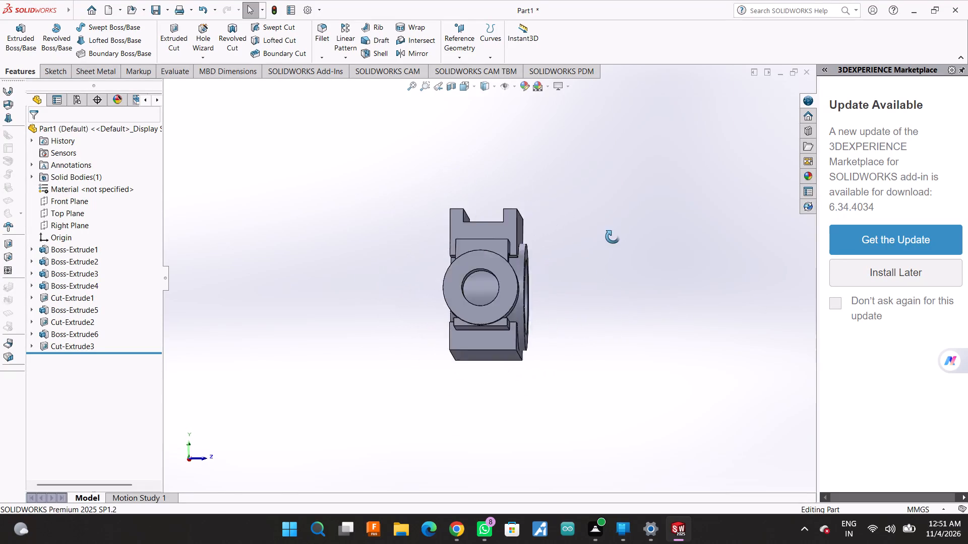
pyautogui.moveTo(613, 237); pyautogui.dragTo(712, 238, button='middle')
pyautogui.moveTo(704, 244); pyautogui.dragTo(681, 254, button='middle')
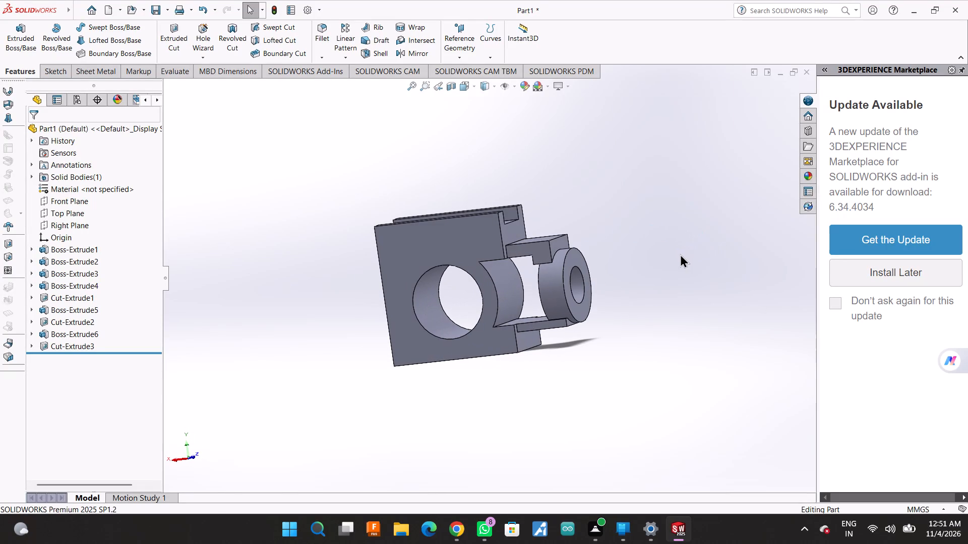
pyautogui.moveTo(657, 264); pyautogui.dragTo(543, 283, button='middle')
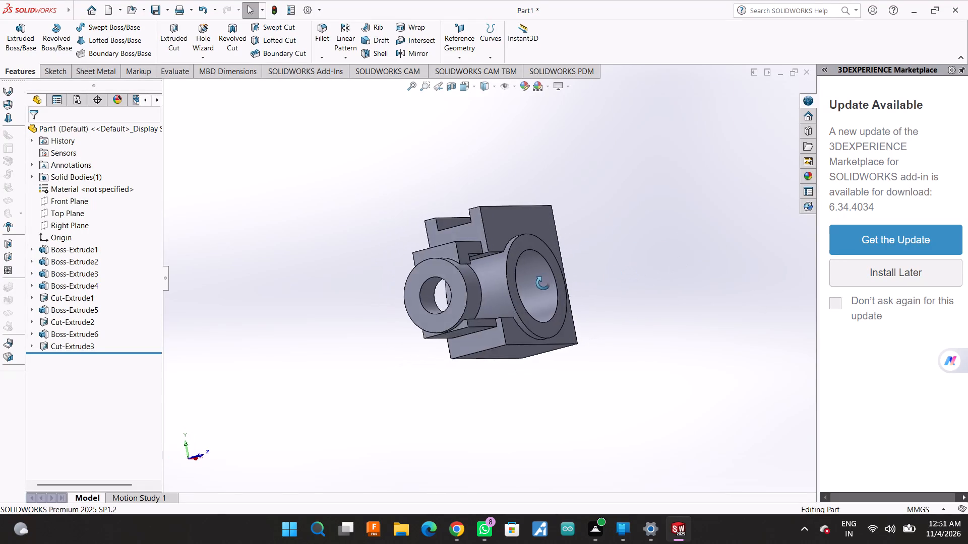
pyautogui.moveTo(543, 283); pyautogui.dragTo(488, 347, button='middle')
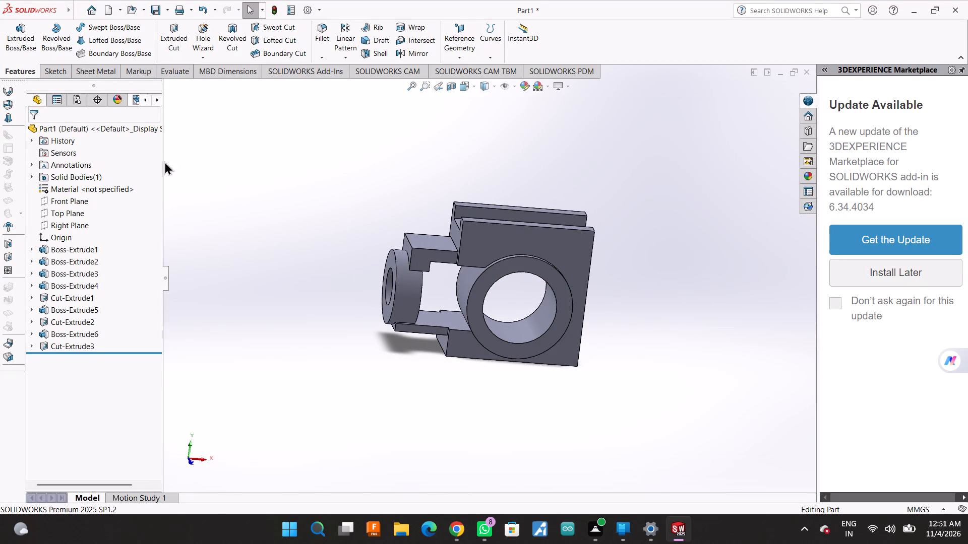
pyautogui.moveTo(412, 337); pyautogui.dragTo(428, 345, button='middle')
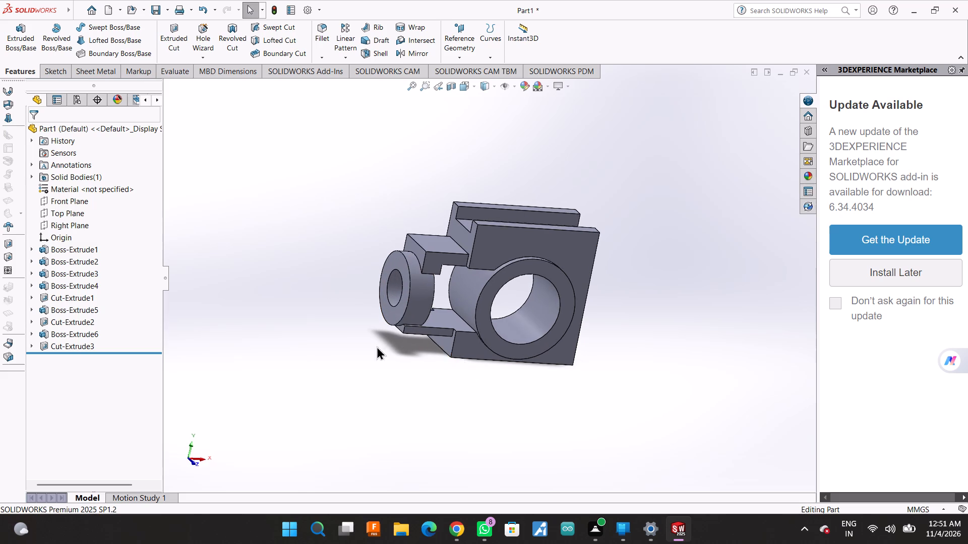
pyautogui.moveTo(348, 346); pyautogui.dragTo(388, 349, button='middle')
pyautogui.scroll(-1, 421, 335)
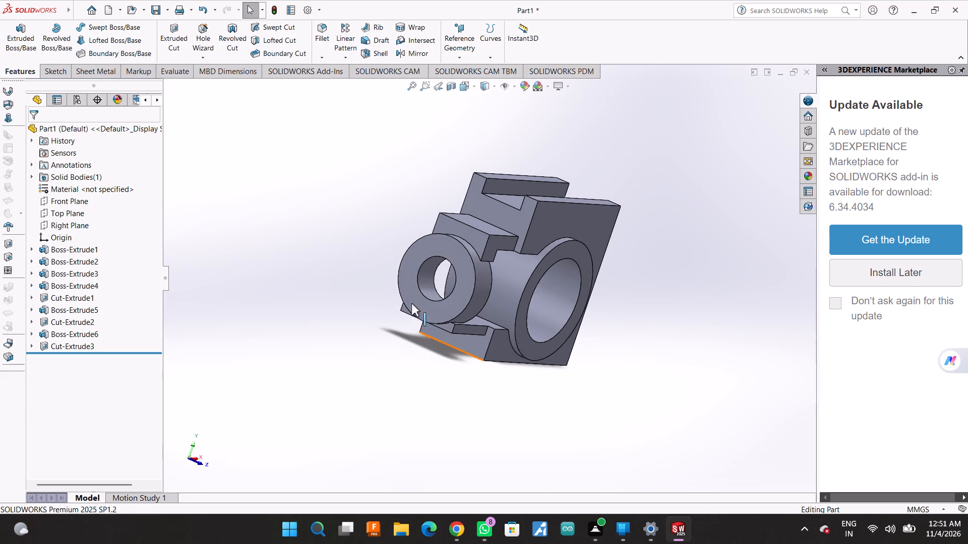
pyautogui.moveTo(374, 225); pyautogui.dragTo(369, 263, button='middle')
pyautogui.scroll(-1, 374, 225)
pyautogui.scroll(-2, 524, 359)
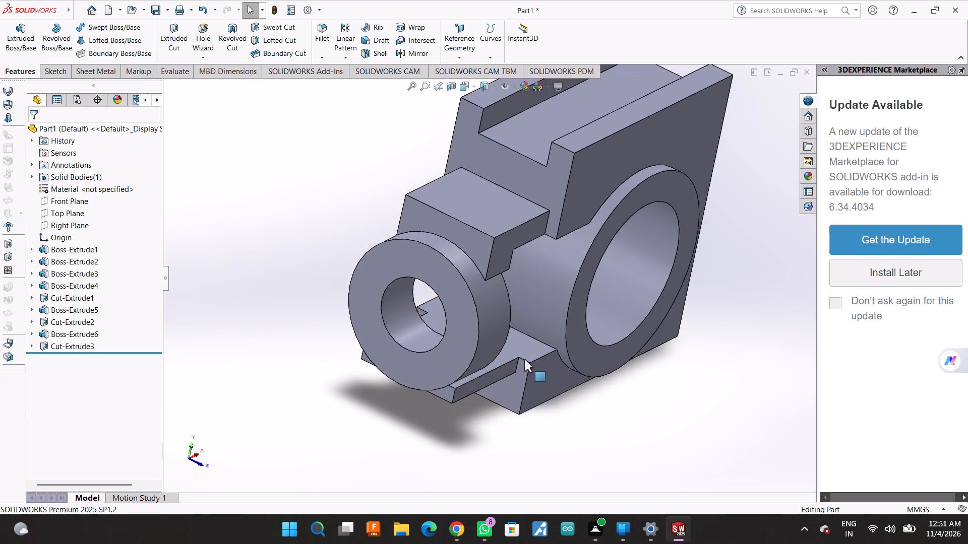
# On the lower arm's end face, sketch a 40 mm line along the bottom edge and vertical lines about 9 mm long up to the ring's outline.
pyautogui.scroll(-2, 470, 369)
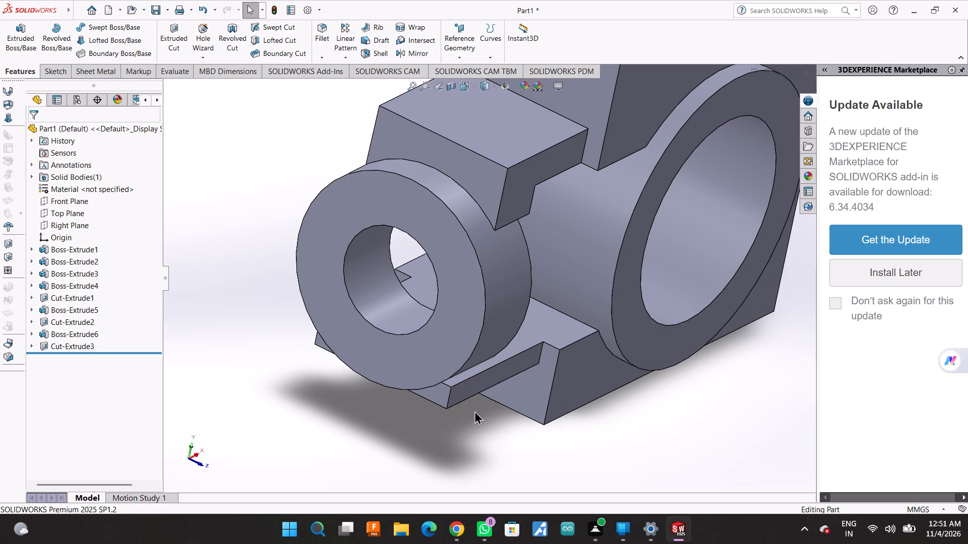
pyautogui.moveTo(462, 411); pyautogui.dragTo(434, 368, button='middle')
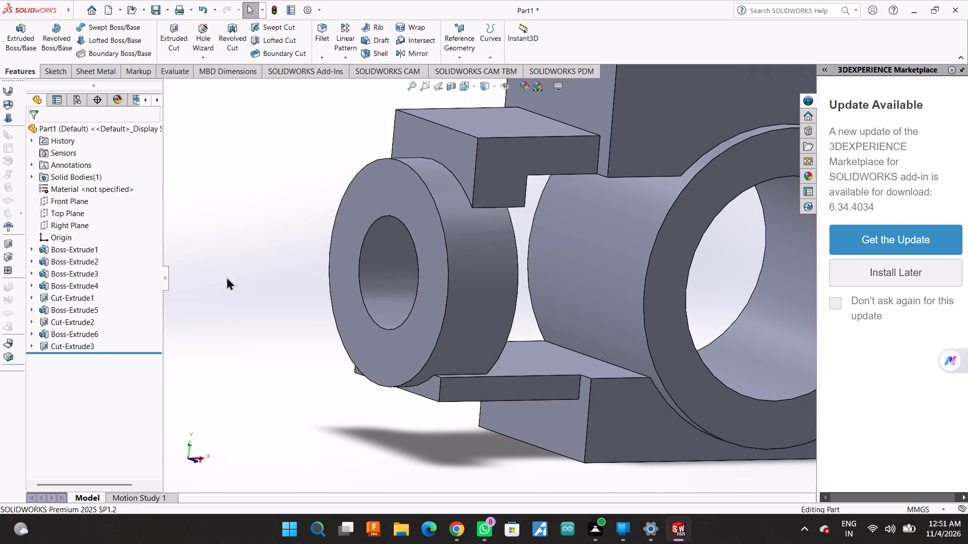
pyautogui.click(425, 394)
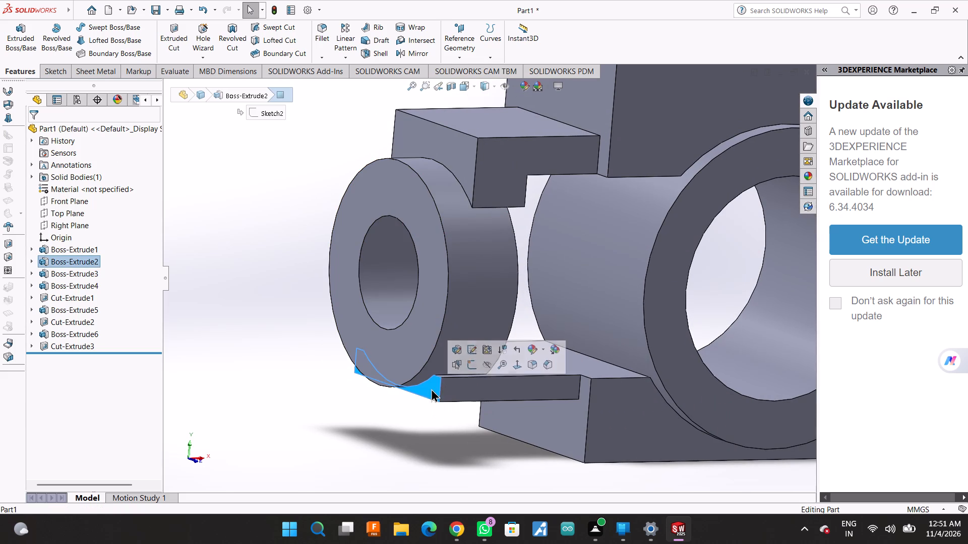
pyautogui.click(466, 367)
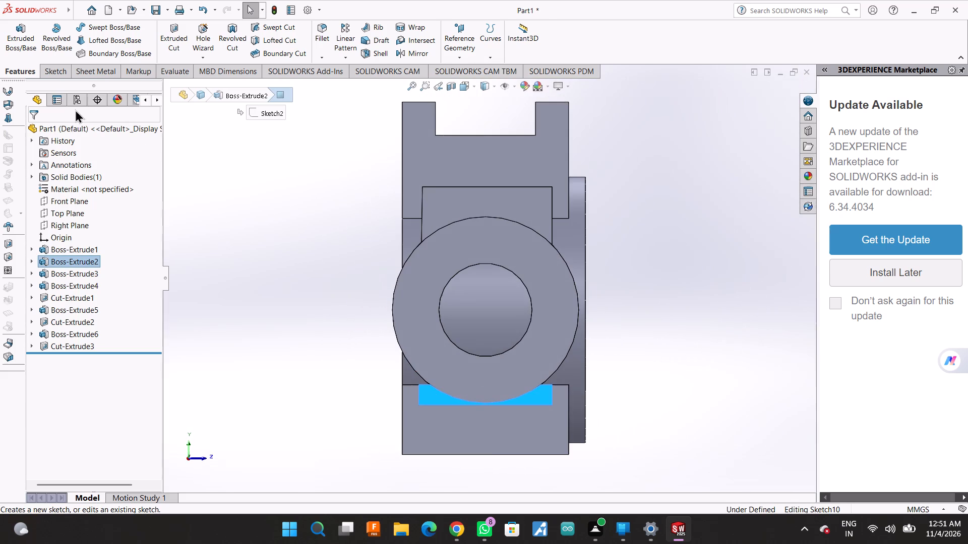
pyautogui.click(71, 29)
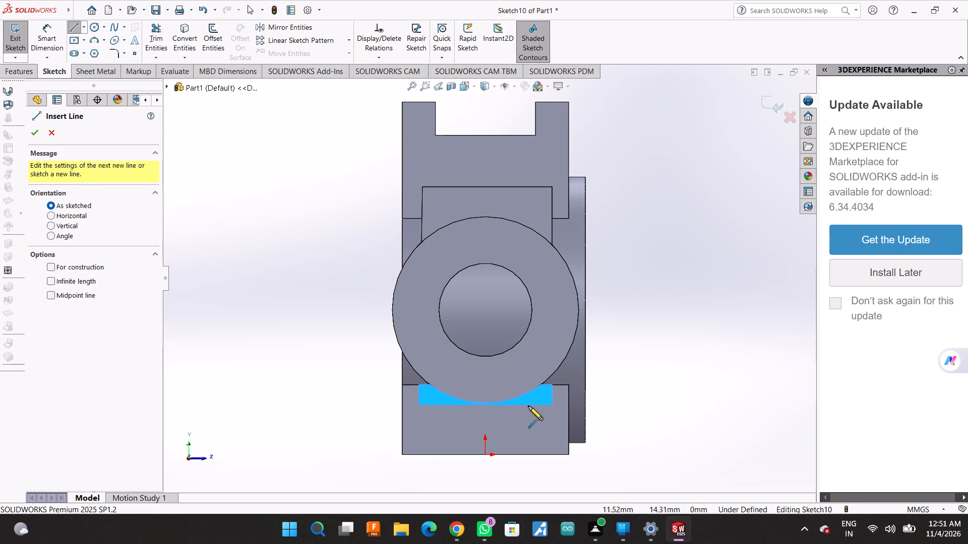
pyautogui.click(551, 385)
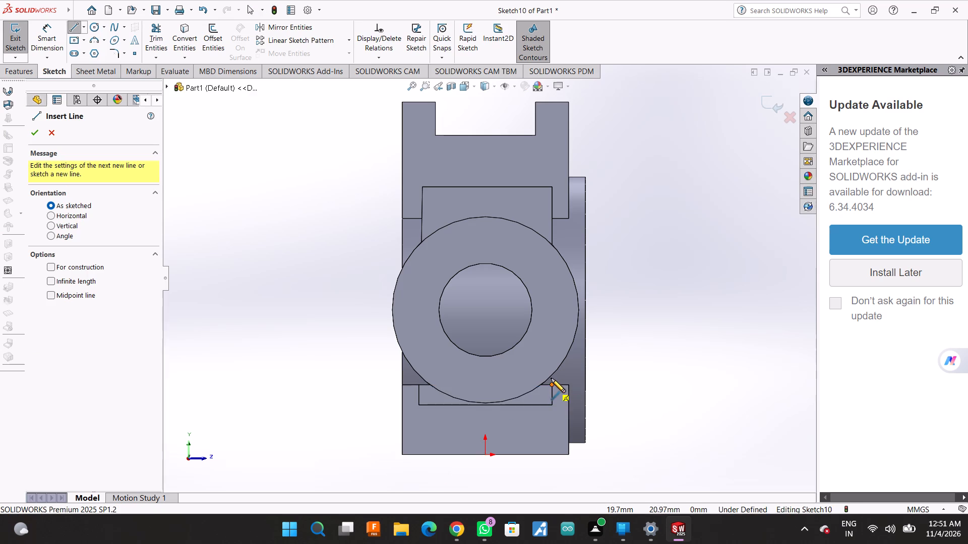
pyautogui.click(551, 375)
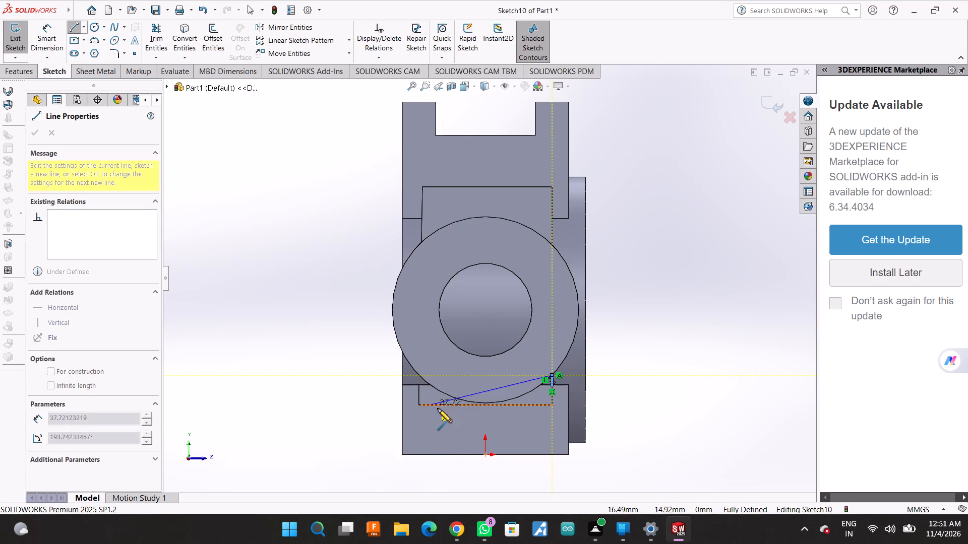
pyautogui.click(552, 406)
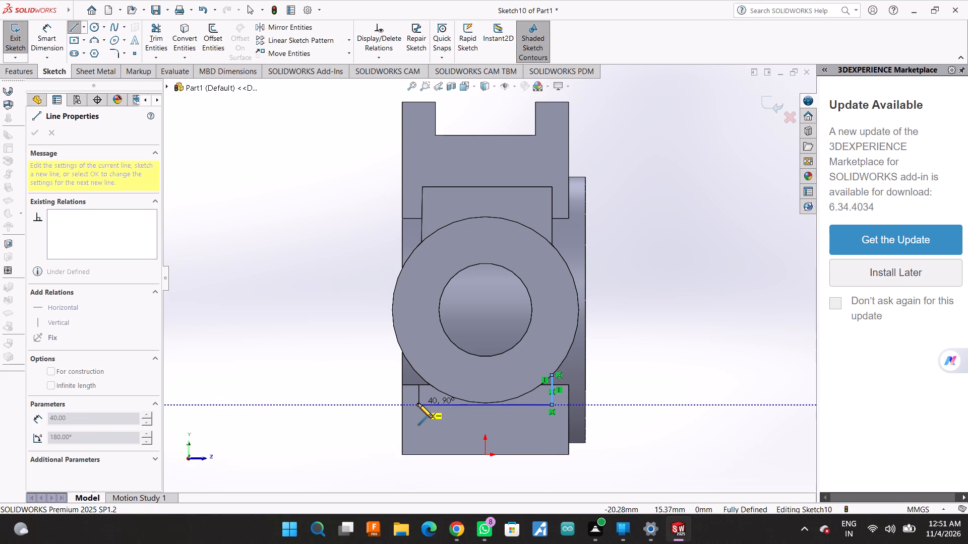
pyautogui.click(417, 404)
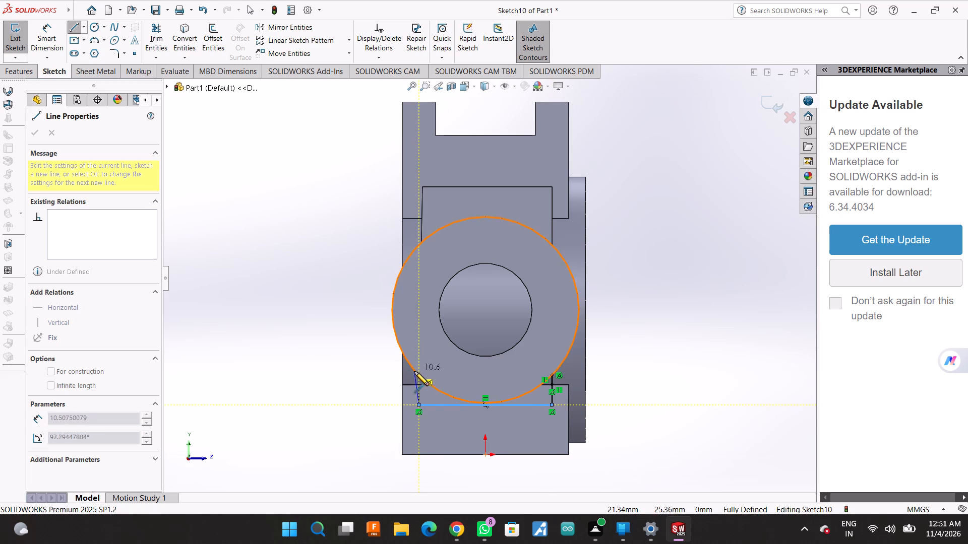
pyautogui.click(421, 373)
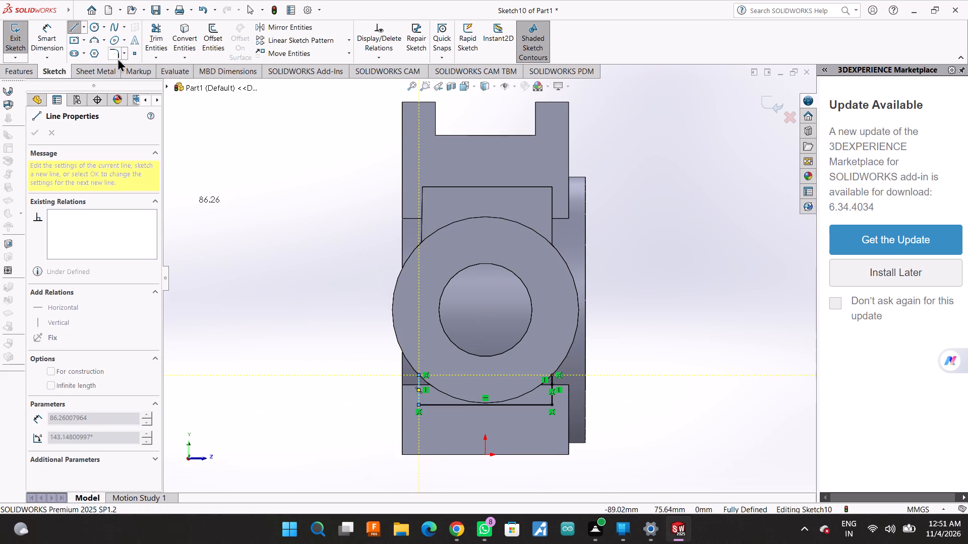
# Sketch a 28 mm radius circle centred on the small ring and passing through the upper endpoint of the vertical line.
pyautogui.click(96, 27)
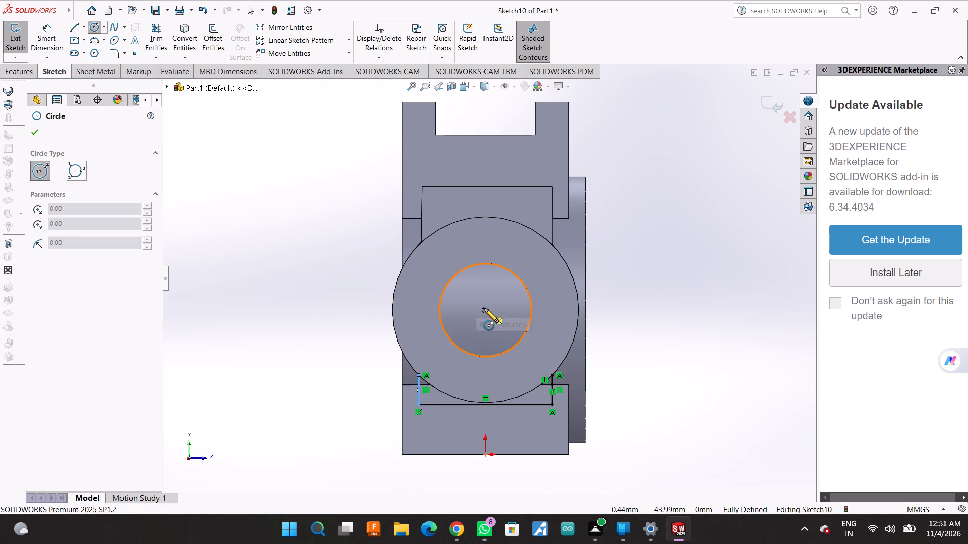
pyautogui.click(484, 309)
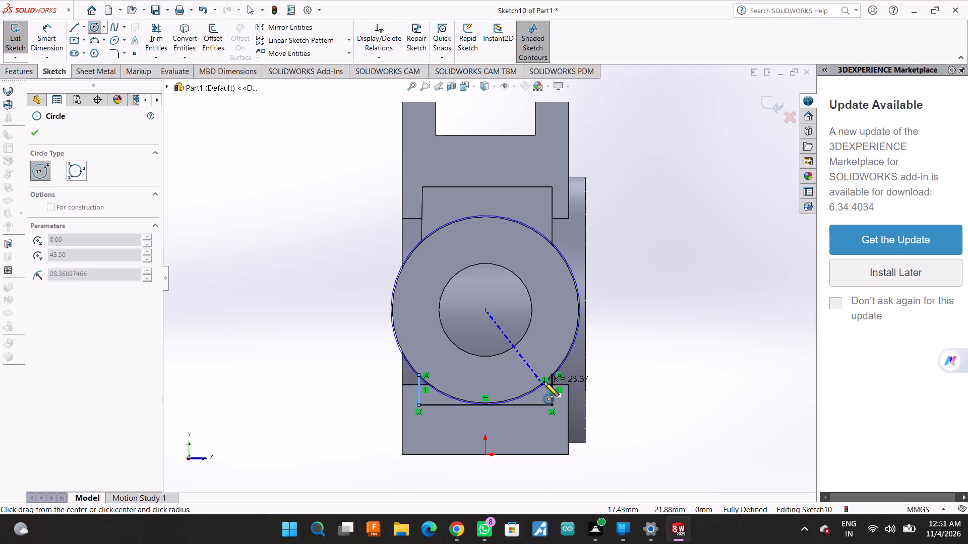
pyautogui.click(553, 374)
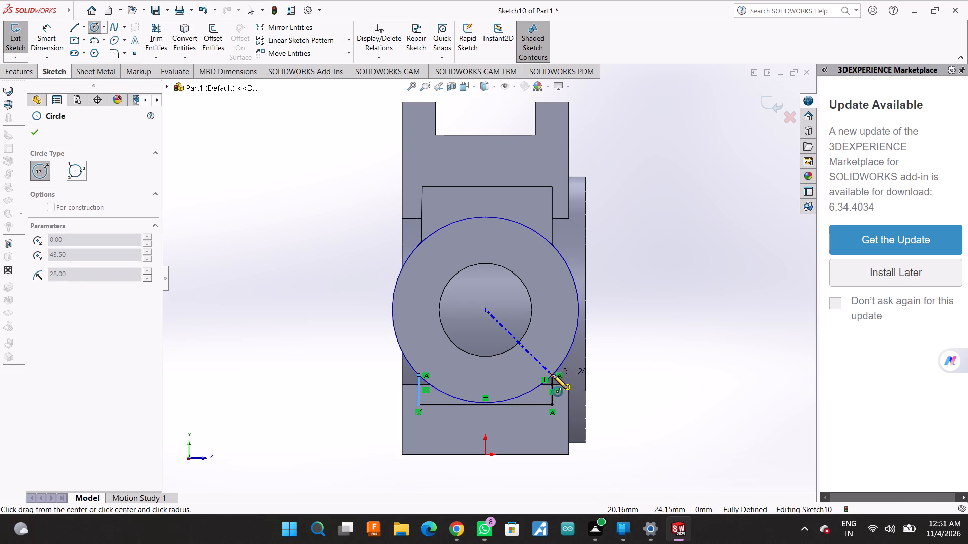
pyautogui.click(35, 135)
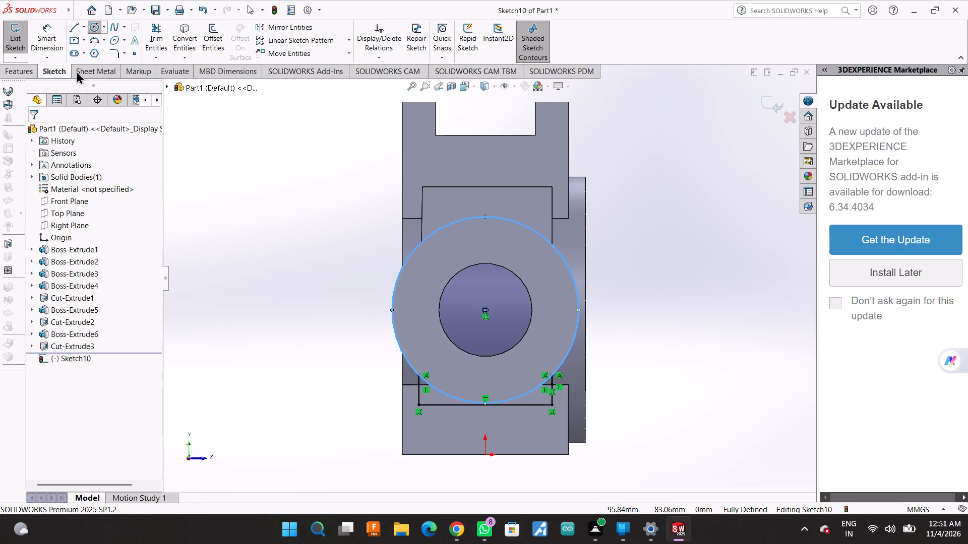
# Trim away the circle's upper part, keeping only the arc that closes the profile between the two vertical lines.
pyautogui.click(151, 26)
pyautogui.moveTo(342, 238); pyautogui.dragTo(514, 297)
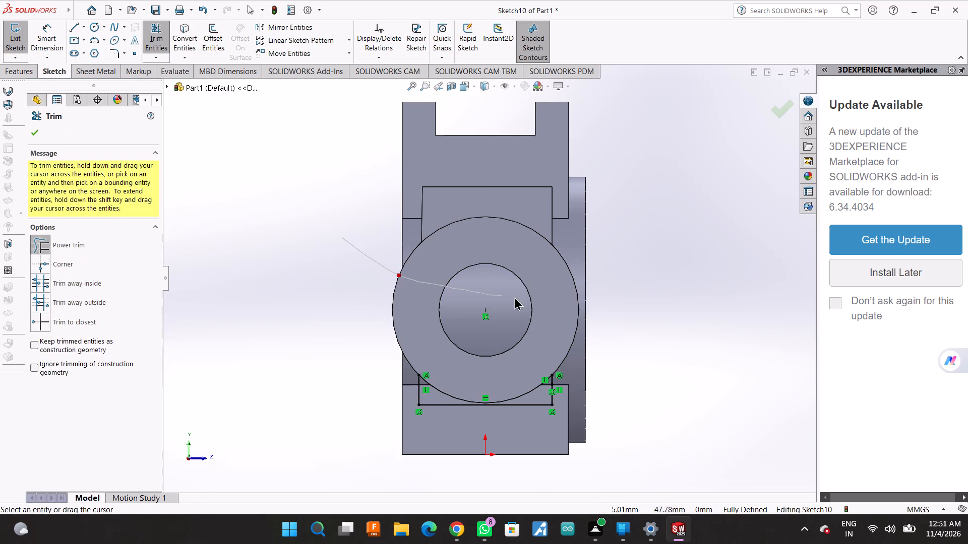
pyautogui.moveTo(514, 297); pyautogui.dragTo(592, 303)
pyautogui.scroll(-1, 523, 403)
pyautogui.moveTo(665, 365); pyautogui.dragTo(633, 378, button='middle')
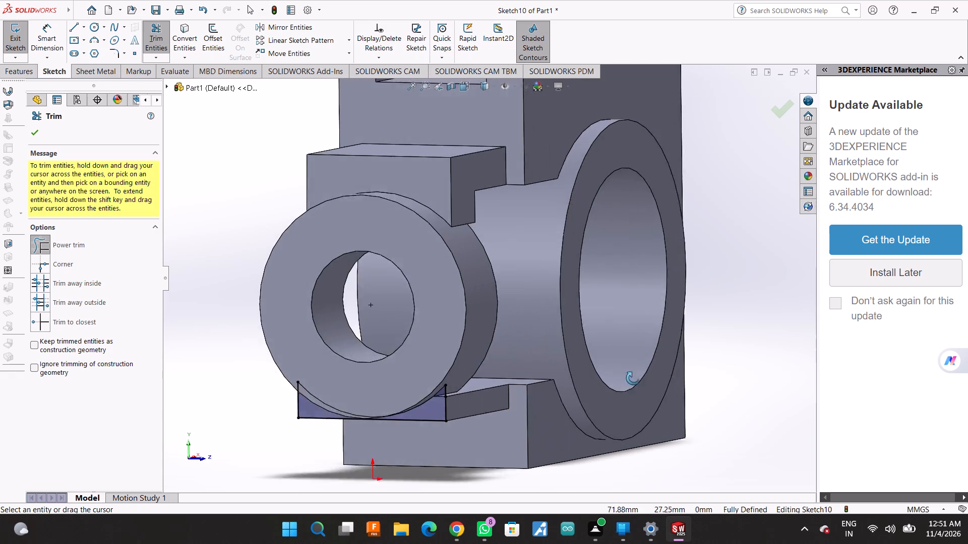
pyautogui.moveTo(633, 378); pyautogui.dragTo(627, 384, button='middle')
pyautogui.click(42, 140)
pyautogui.click(40, 137)
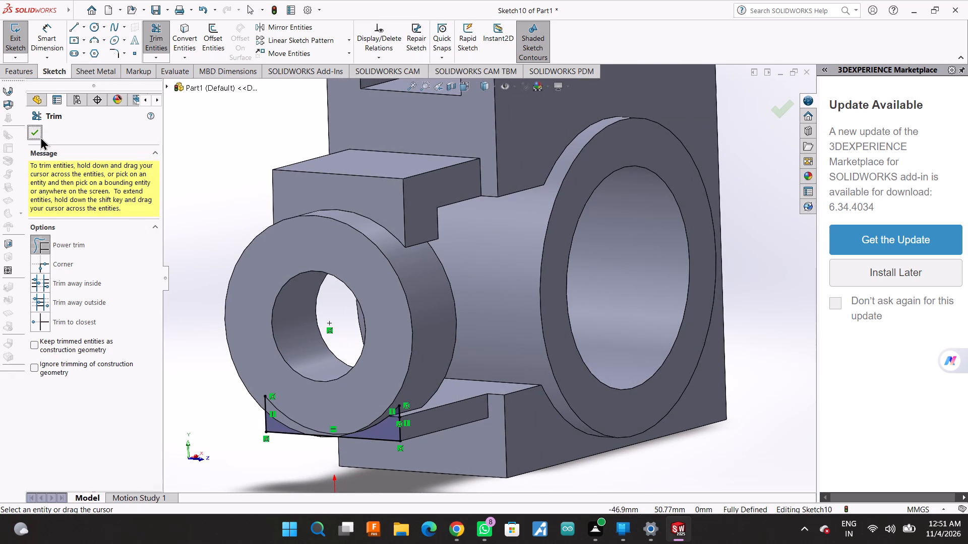
# Extrude the arc-topped profile under the small ring as a 20 mm blind boss in the reversed direction, merging the result.
pyautogui.click(33, 72)
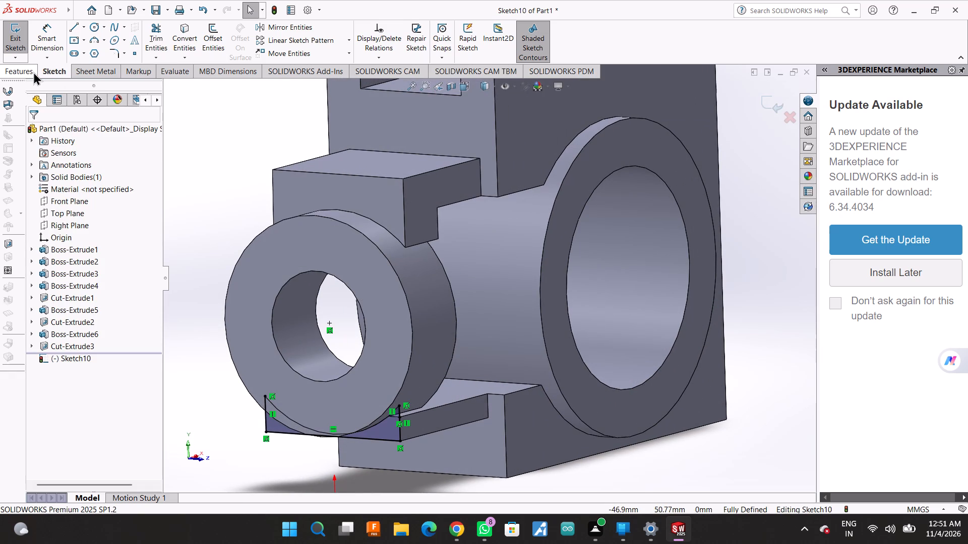
pyautogui.click(28, 42)
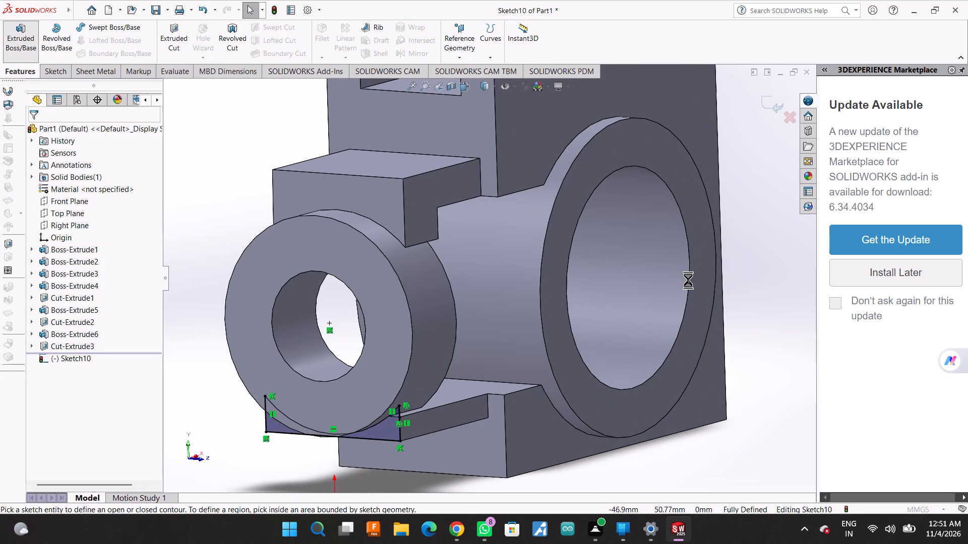
pyautogui.click(36, 204)
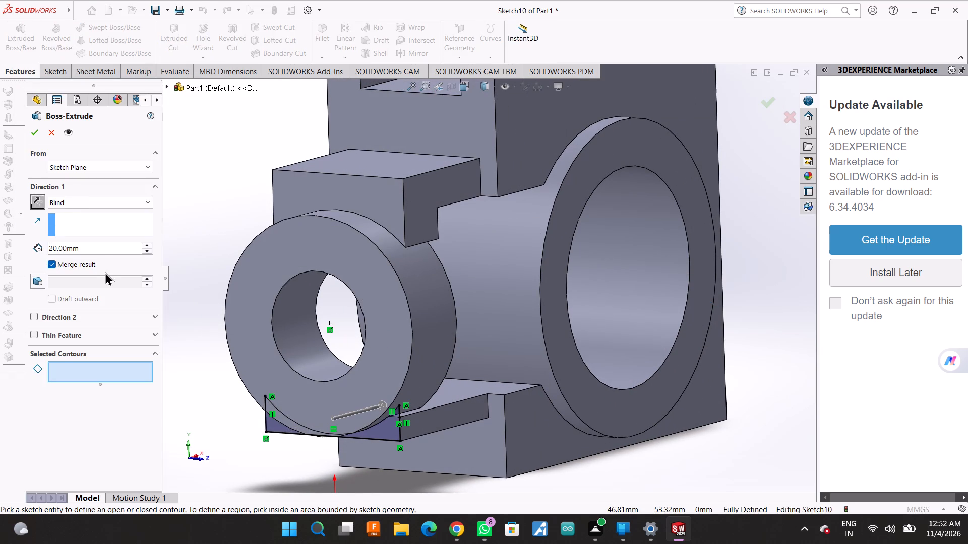
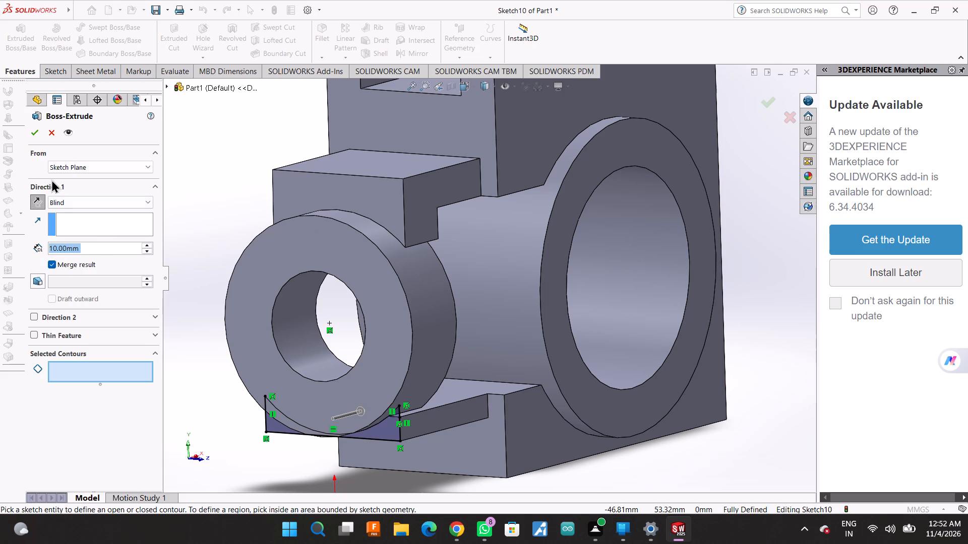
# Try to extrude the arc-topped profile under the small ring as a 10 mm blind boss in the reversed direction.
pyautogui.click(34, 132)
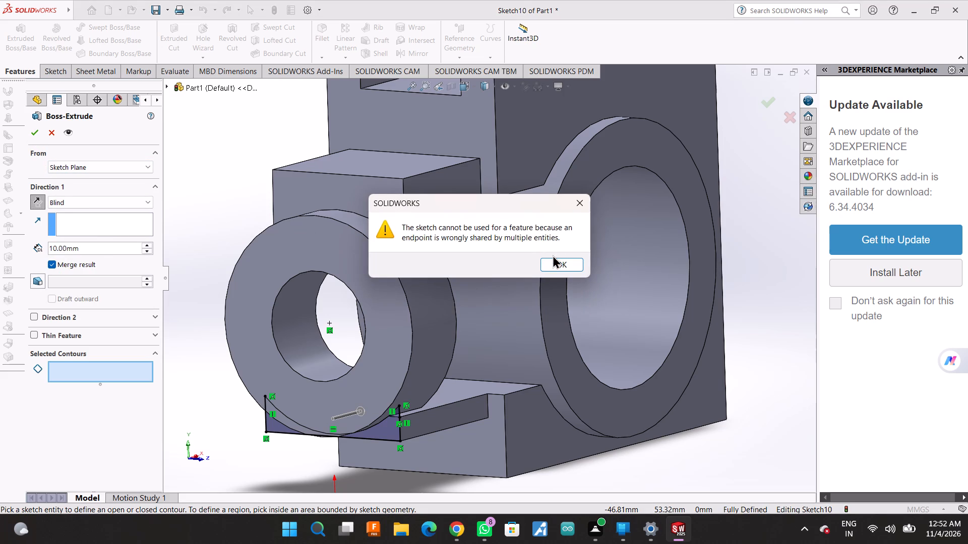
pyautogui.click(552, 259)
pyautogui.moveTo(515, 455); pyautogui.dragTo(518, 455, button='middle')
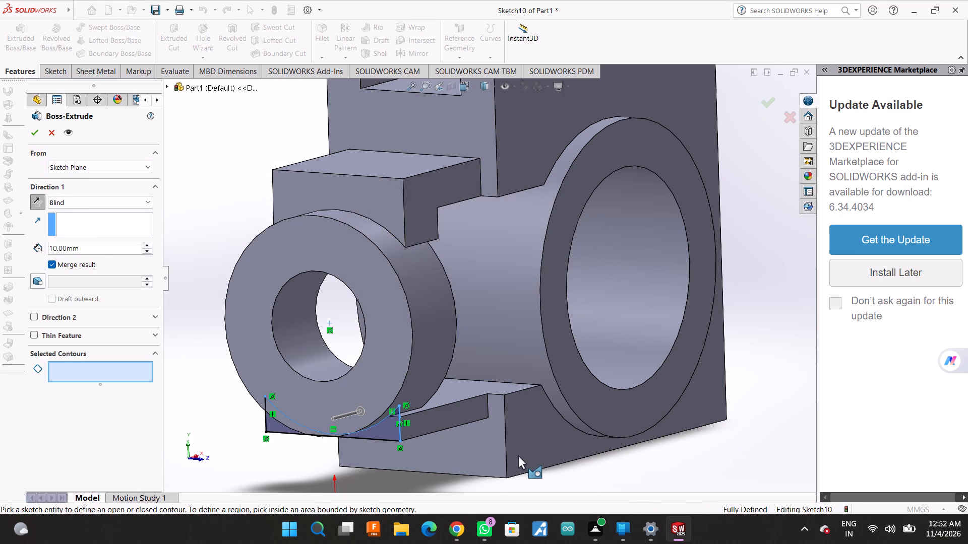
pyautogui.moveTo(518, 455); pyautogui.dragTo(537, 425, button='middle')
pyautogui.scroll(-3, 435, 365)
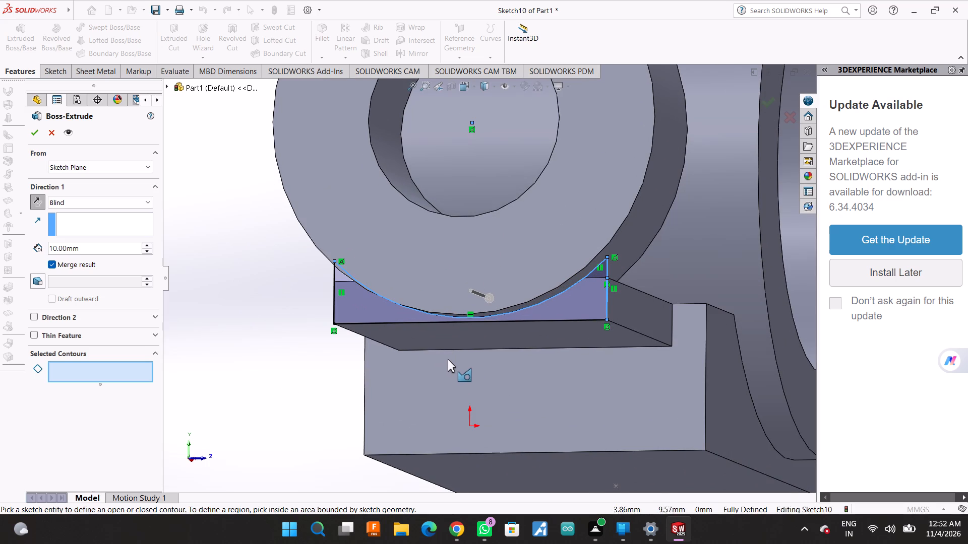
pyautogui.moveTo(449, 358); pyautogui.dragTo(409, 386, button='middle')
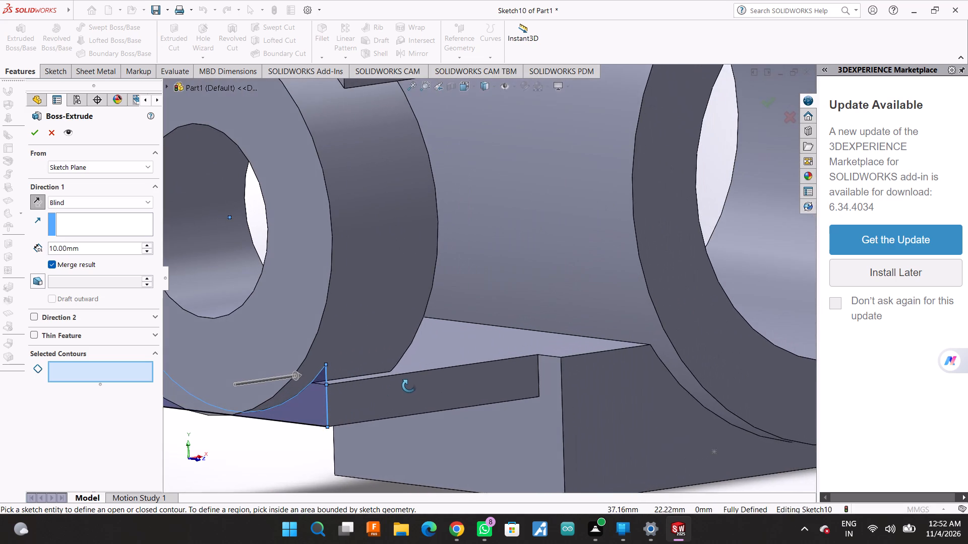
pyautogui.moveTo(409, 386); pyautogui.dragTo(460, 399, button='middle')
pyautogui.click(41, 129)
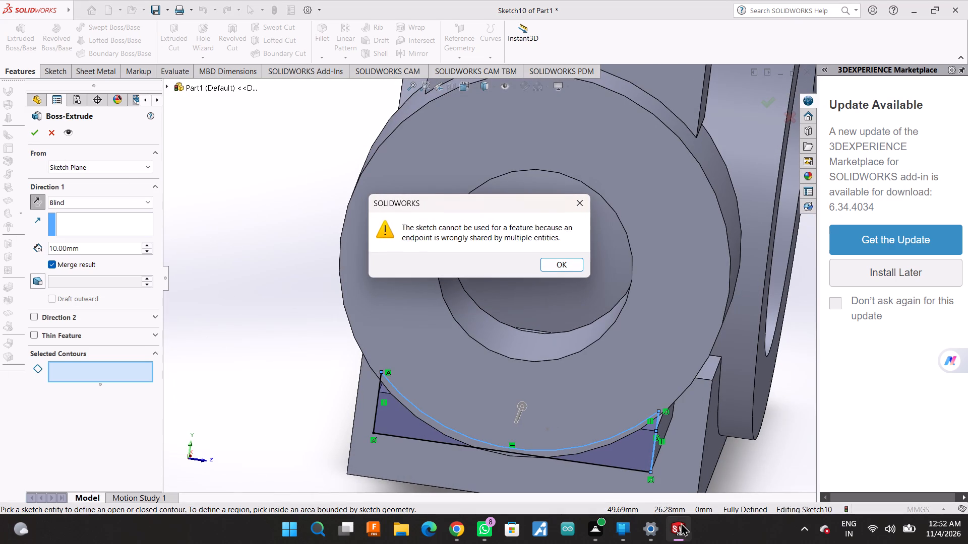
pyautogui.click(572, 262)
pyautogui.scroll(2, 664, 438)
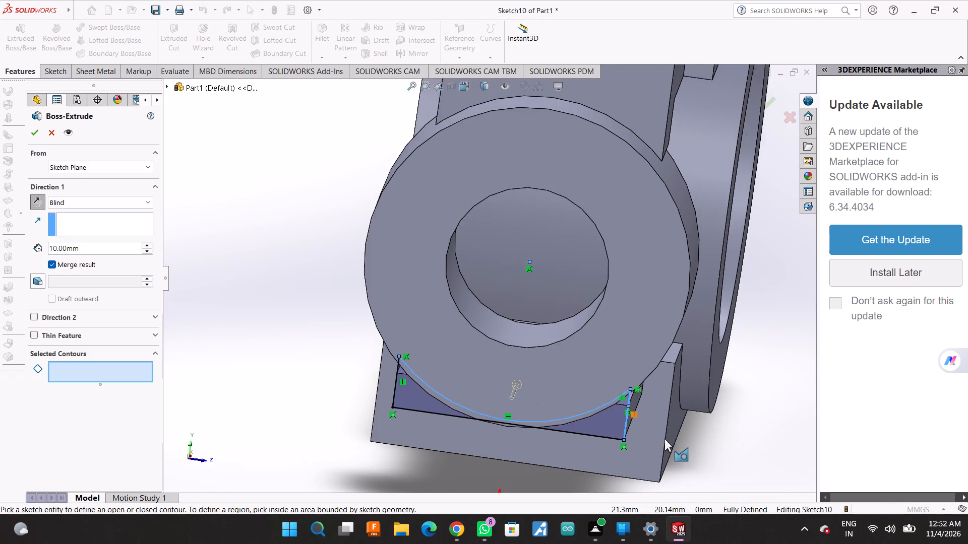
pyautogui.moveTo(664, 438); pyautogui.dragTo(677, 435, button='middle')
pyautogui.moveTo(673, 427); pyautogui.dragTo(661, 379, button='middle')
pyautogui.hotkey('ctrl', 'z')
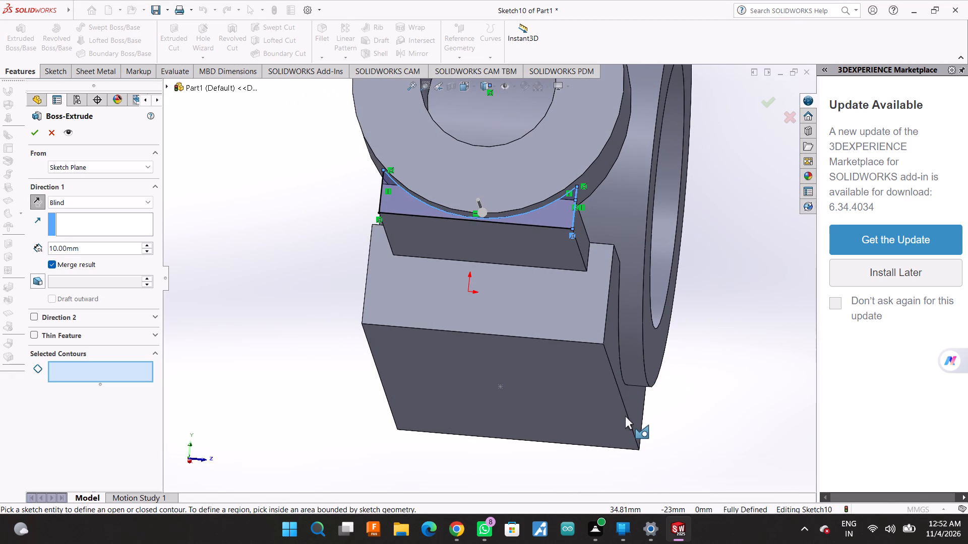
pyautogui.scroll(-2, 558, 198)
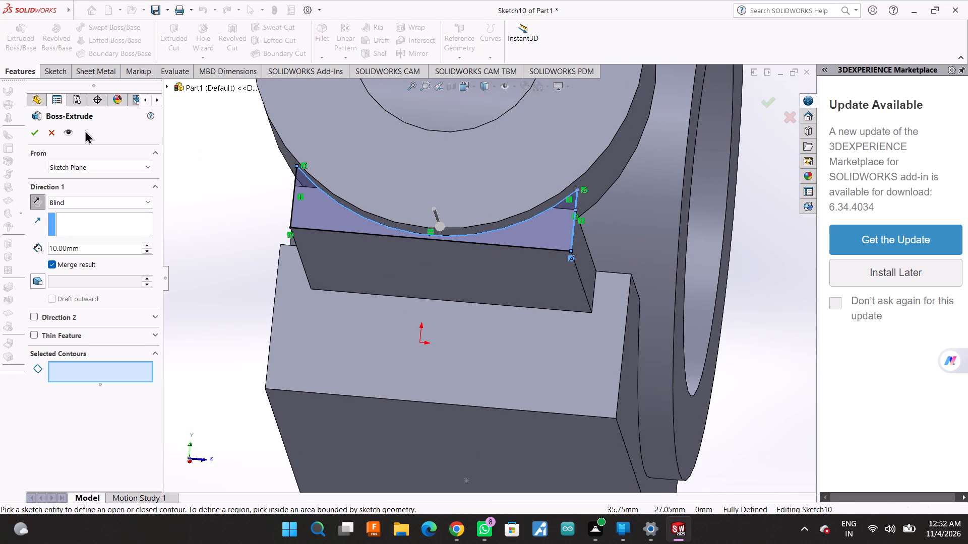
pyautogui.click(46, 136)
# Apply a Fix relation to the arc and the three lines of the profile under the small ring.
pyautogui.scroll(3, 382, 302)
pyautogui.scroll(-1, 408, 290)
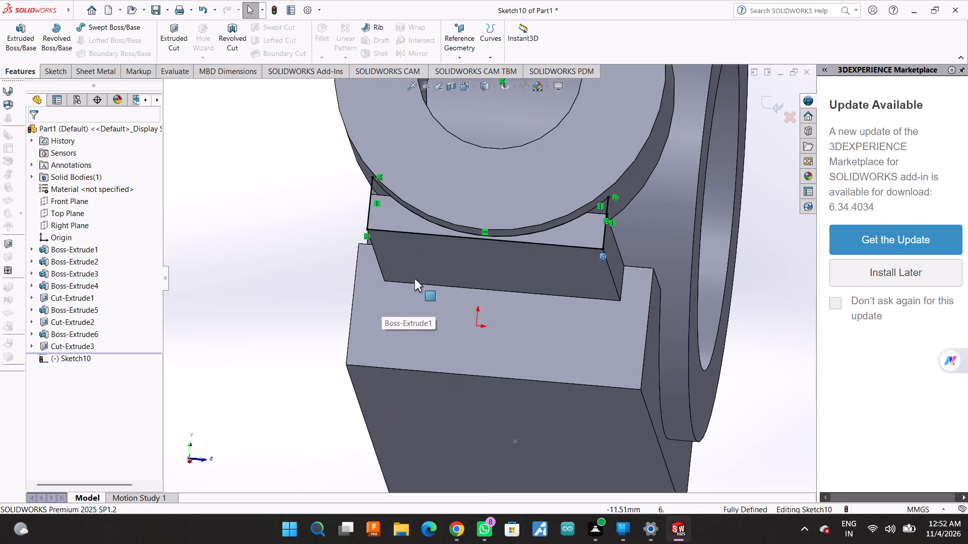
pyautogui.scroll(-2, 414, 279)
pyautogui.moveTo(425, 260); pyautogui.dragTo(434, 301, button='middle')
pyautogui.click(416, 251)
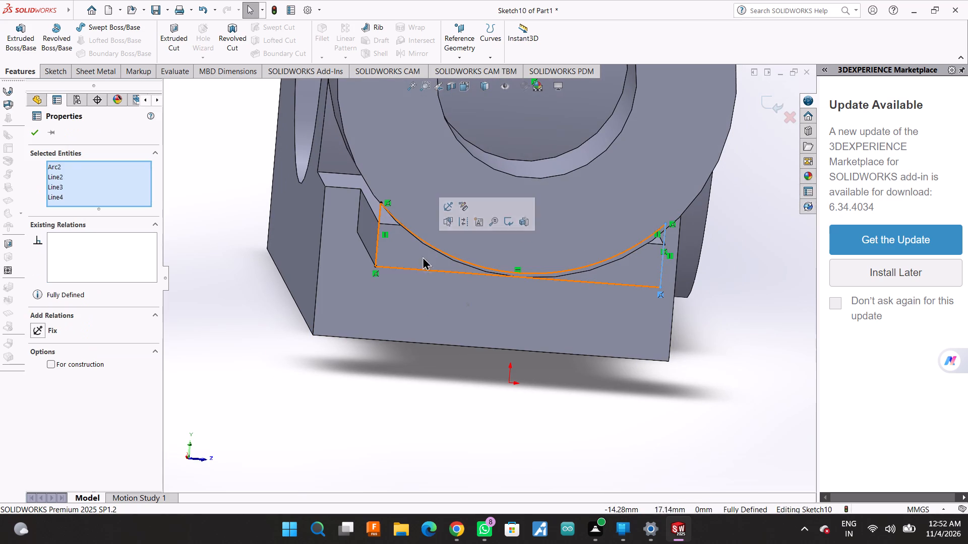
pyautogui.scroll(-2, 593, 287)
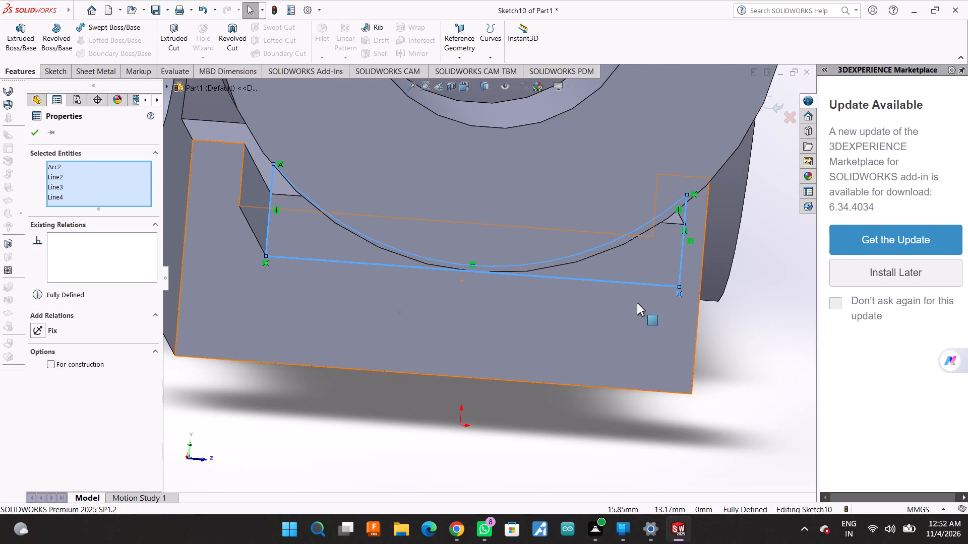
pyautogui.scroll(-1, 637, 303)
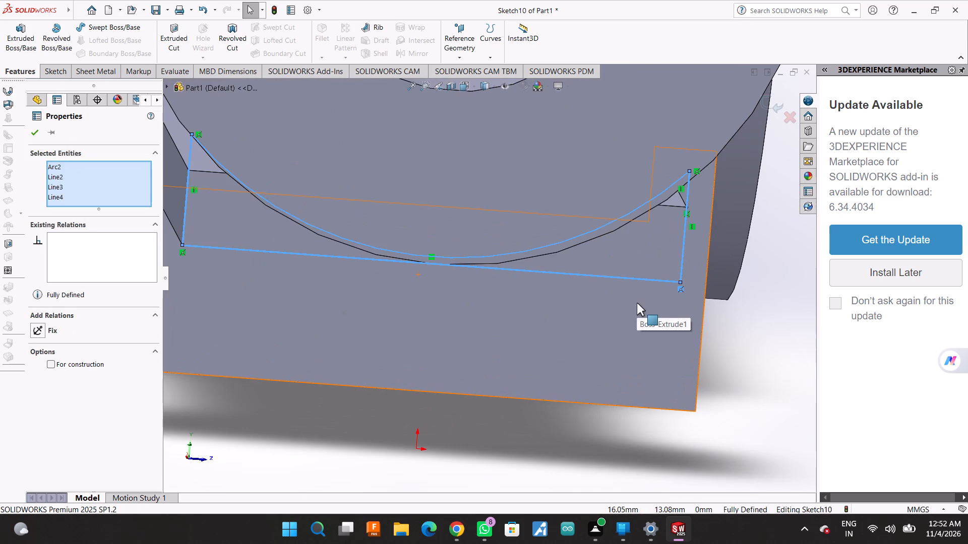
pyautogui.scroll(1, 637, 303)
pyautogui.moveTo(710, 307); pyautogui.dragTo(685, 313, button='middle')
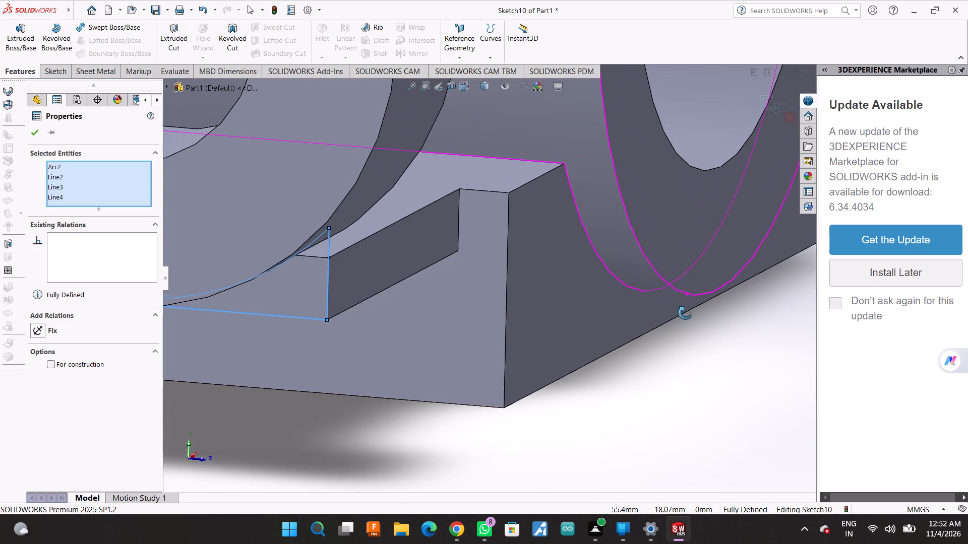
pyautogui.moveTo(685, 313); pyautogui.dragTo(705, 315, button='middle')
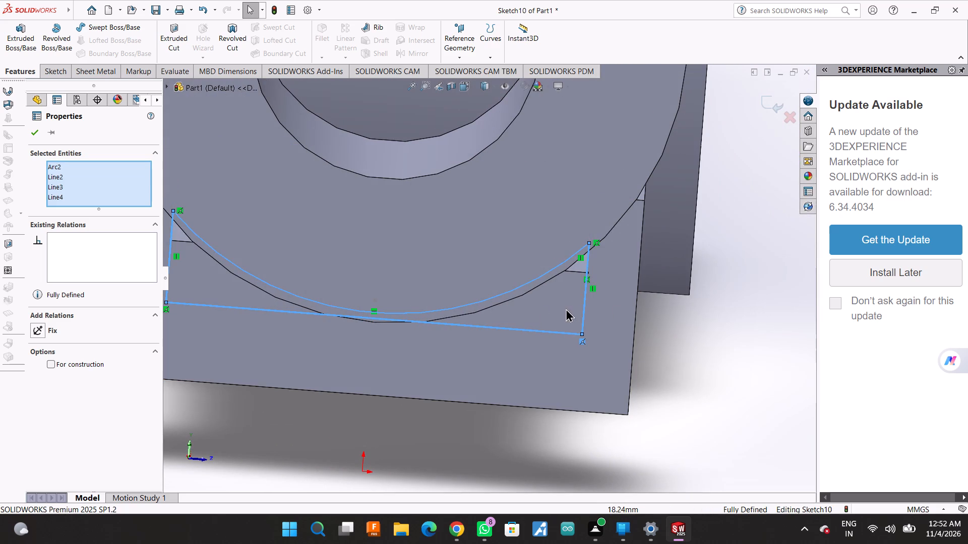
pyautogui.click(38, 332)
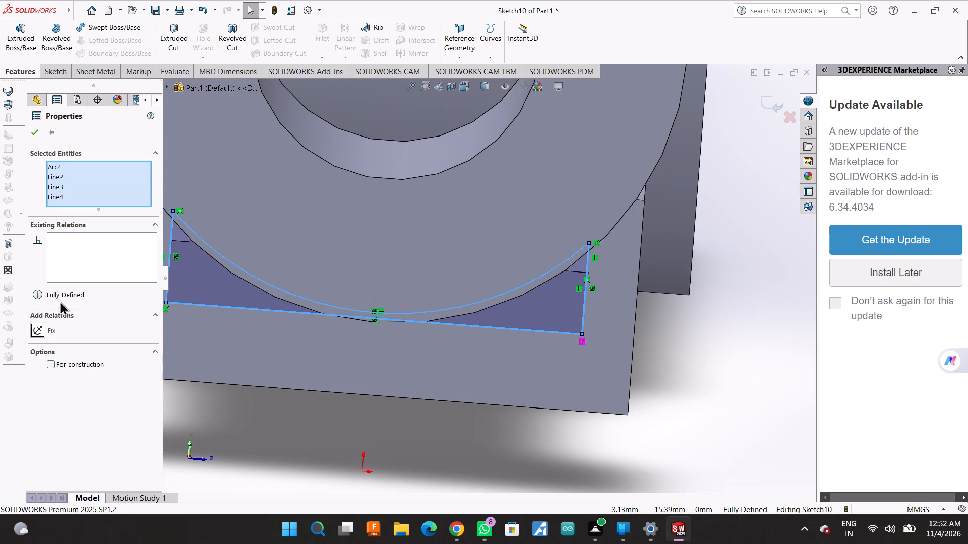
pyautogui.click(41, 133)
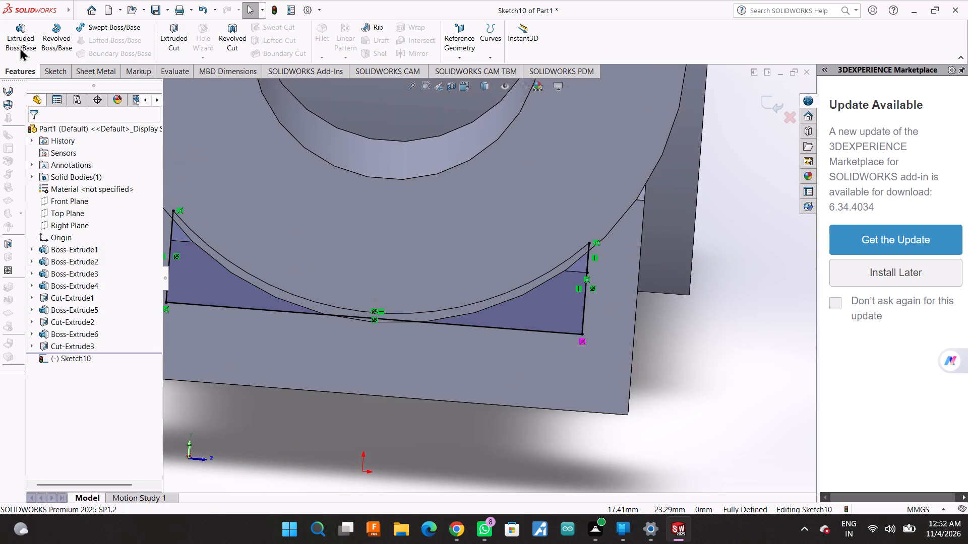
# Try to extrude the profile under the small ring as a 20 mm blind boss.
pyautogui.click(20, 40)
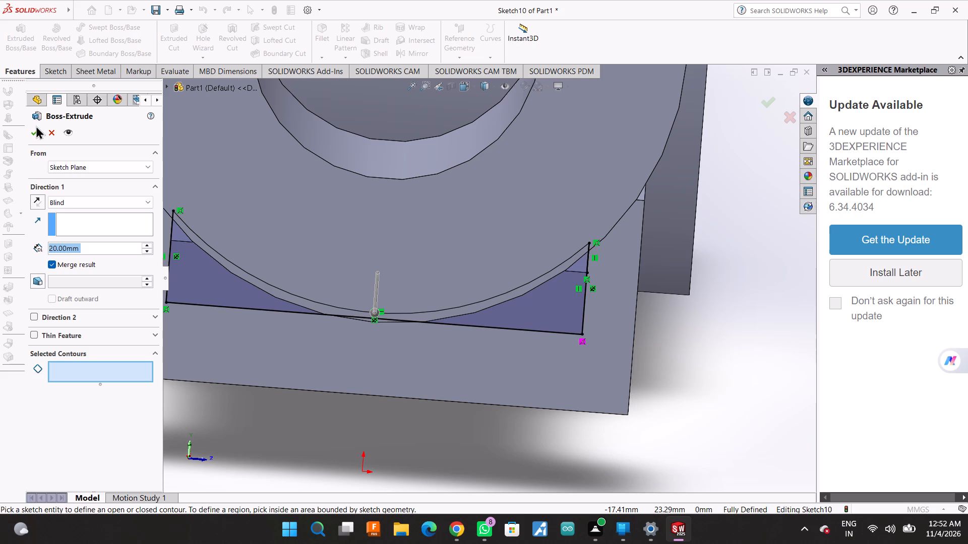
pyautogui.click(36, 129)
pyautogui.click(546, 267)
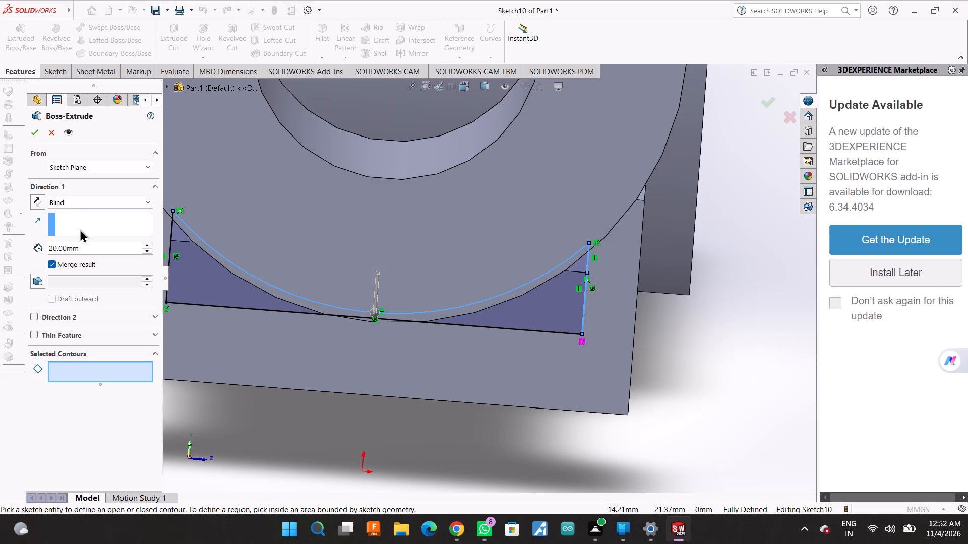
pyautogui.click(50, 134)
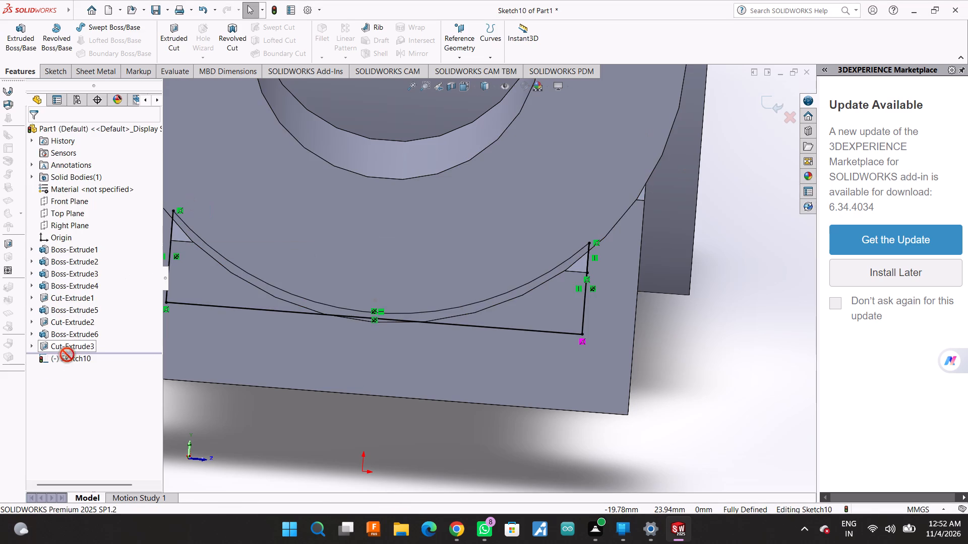
# View the profile sketch face-on and trim away its arc, both vertical lines and the bottom line.
pyautogui.click(65, 358)
pyautogui.click(87, 339)
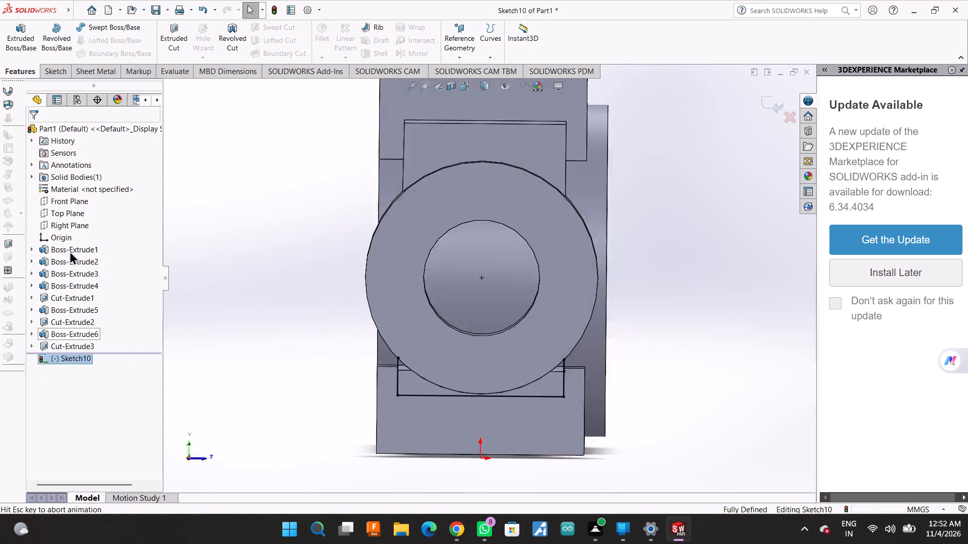
pyautogui.click(48, 73)
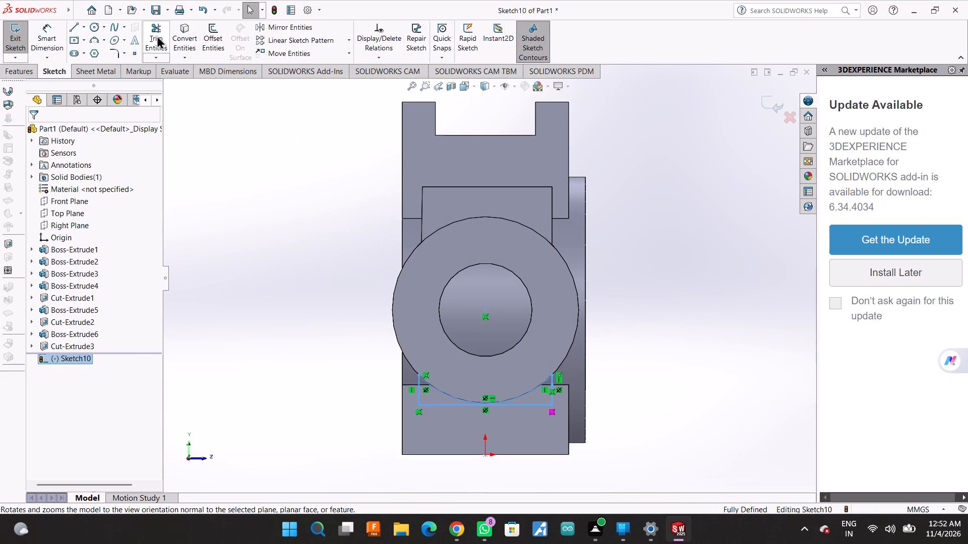
pyautogui.click(157, 35)
pyautogui.scroll(-3, 409, 345)
pyautogui.scroll(2, 501, 415)
pyautogui.scroll(-3, 533, 380)
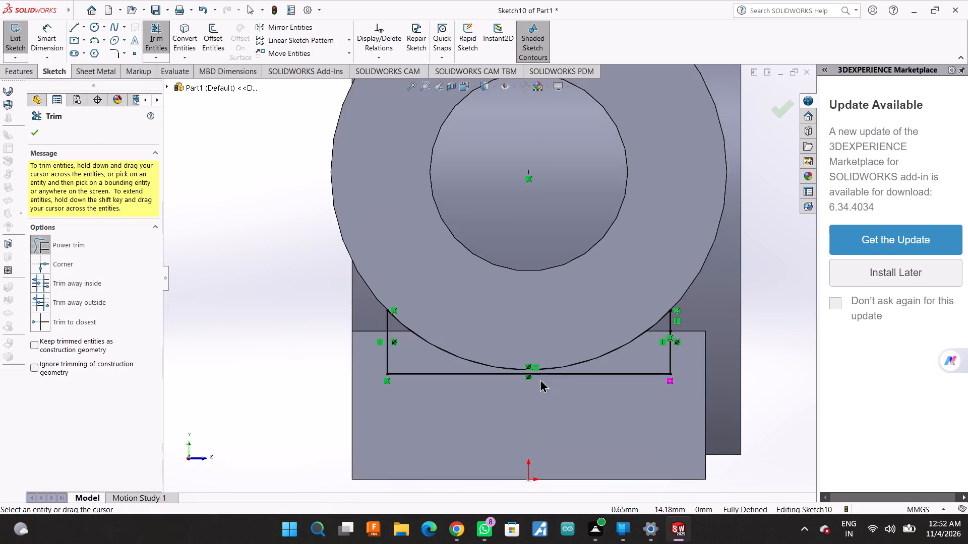
pyautogui.scroll(-5, 540, 379)
pyautogui.scroll(2, 525, 305)
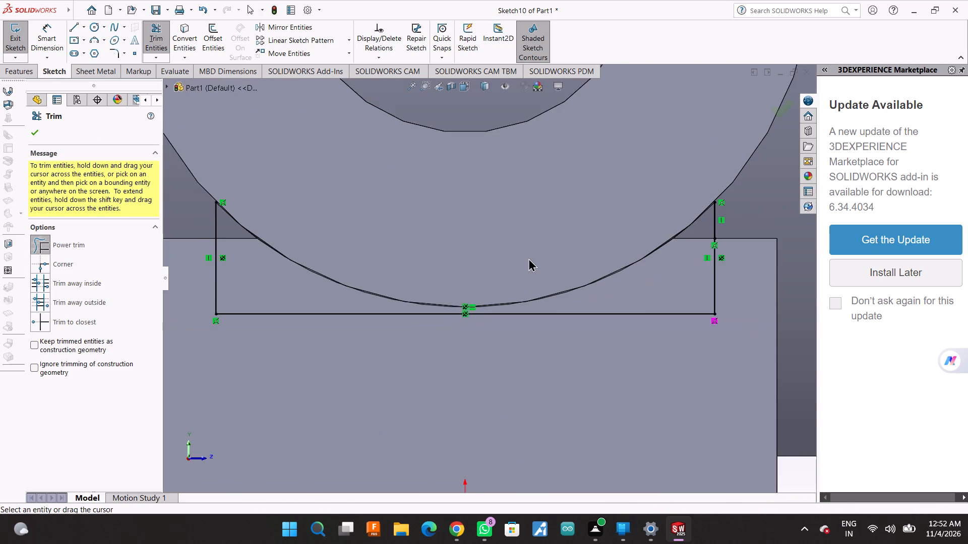
pyautogui.scroll(1, 528, 258)
pyautogui.moveTo(639, 199); pyautogui.dragTo(664, 281)
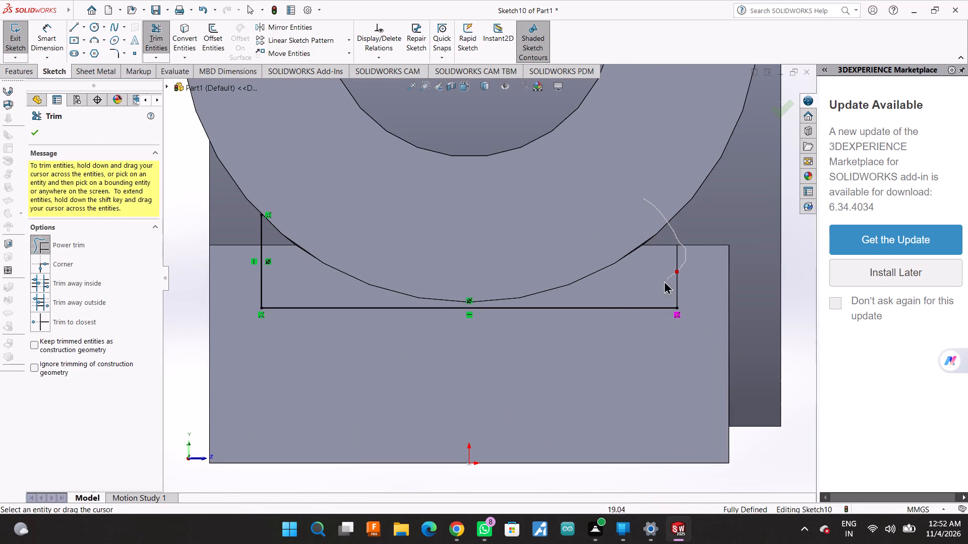
pyautogui.moveTo(664, 281); pyautogui.dragTo(206, 252)
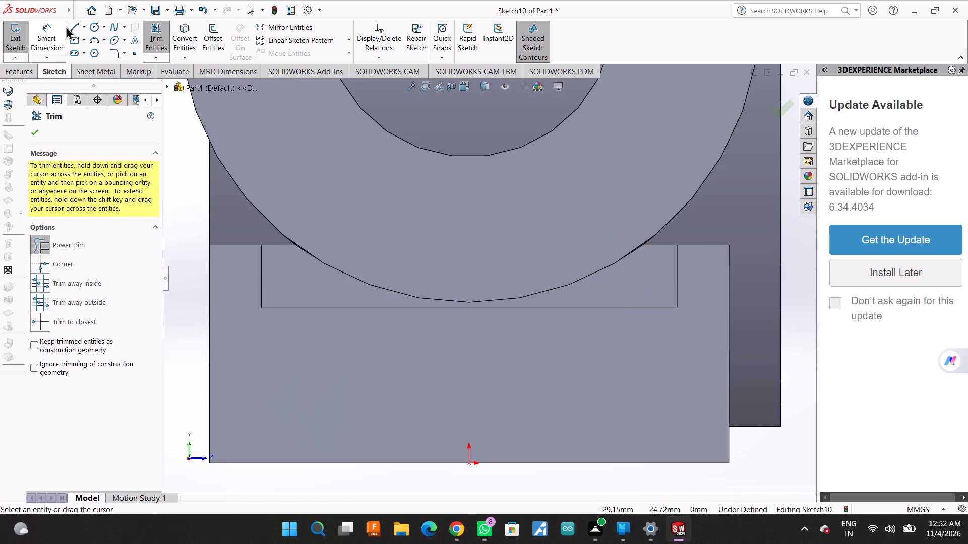
# Sketch vertical lines from both lower corners of the arm's end face up to the ring's outline, about 9 mm and 9.6 mm long.
pyautogui.click(70, 28)
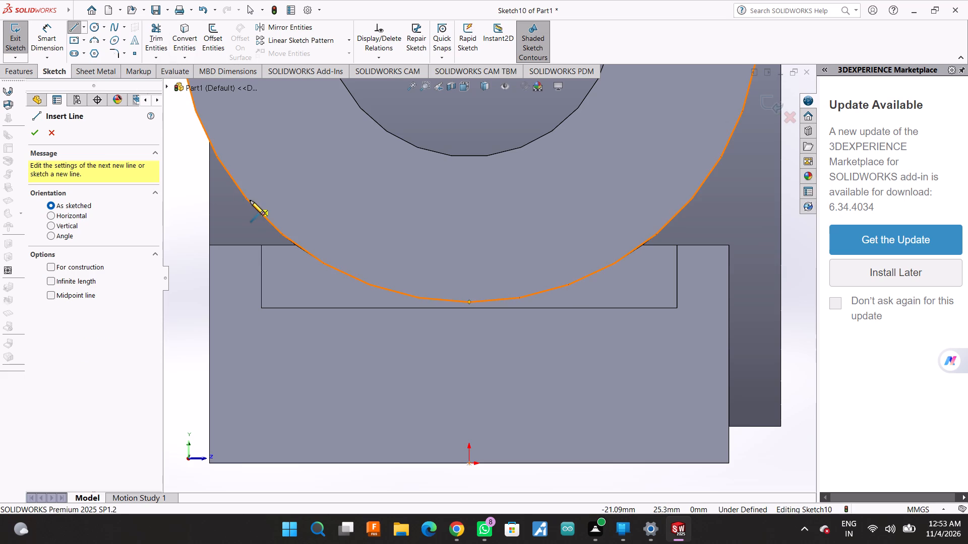
pyautogui.click(262, 309)
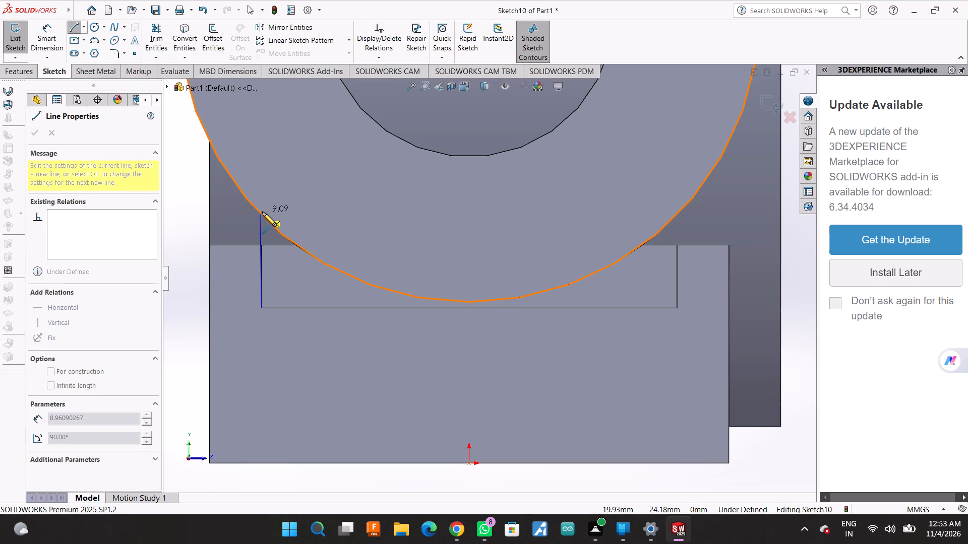
pyautogui.click(262, 212)
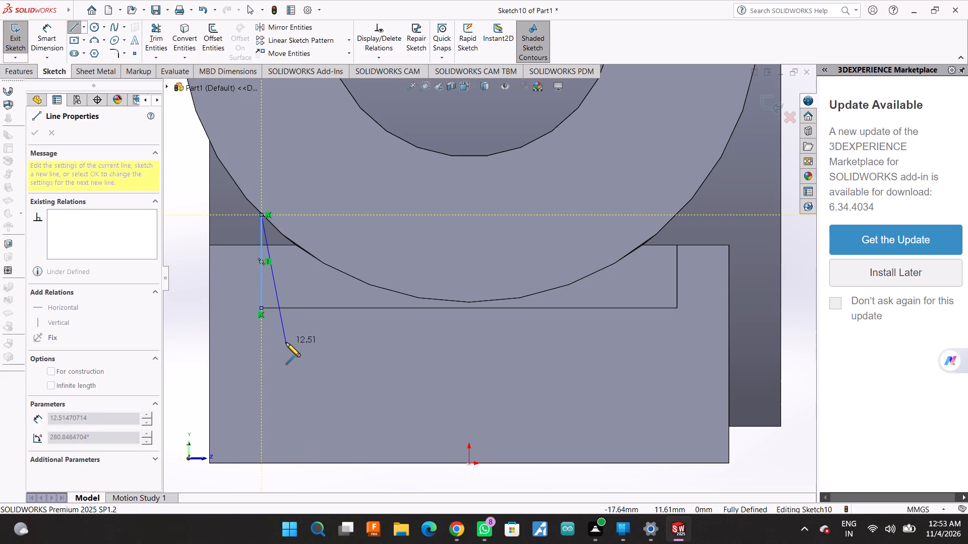
pyautogui.press('Escape')
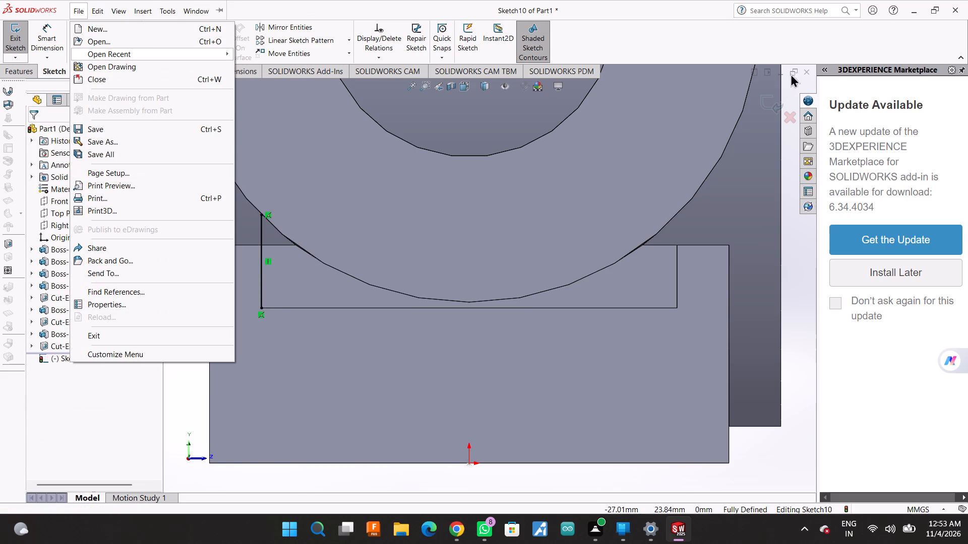
pyautogui.click(748, 40)
pyautogui.click(74, 28)
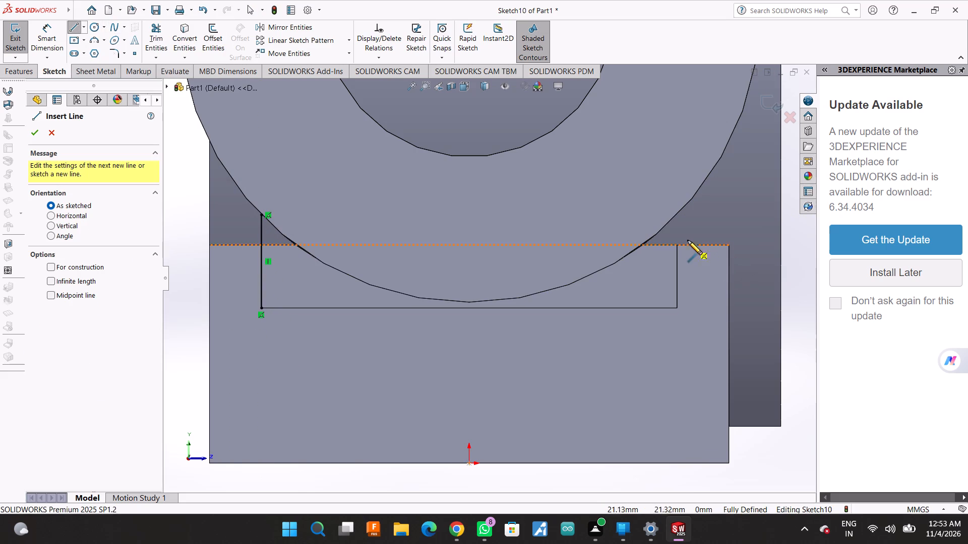
pyautogui.click(677, 308)
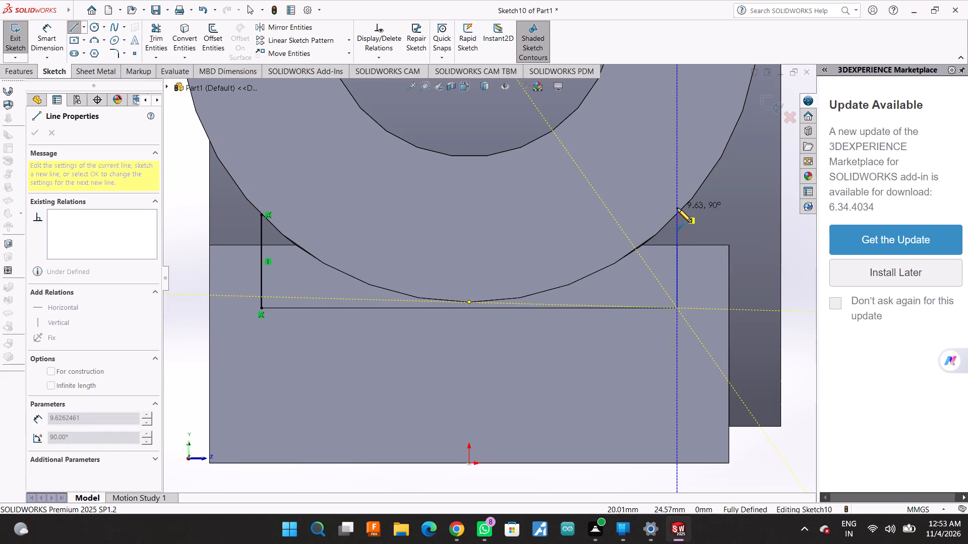
pyautogui.click(677, 208)
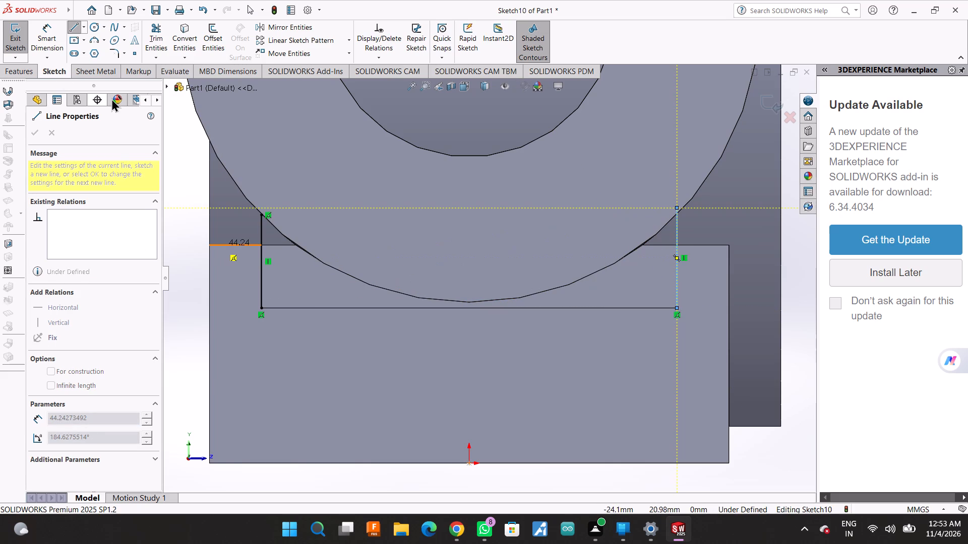
pyautogui.click(70, 28)
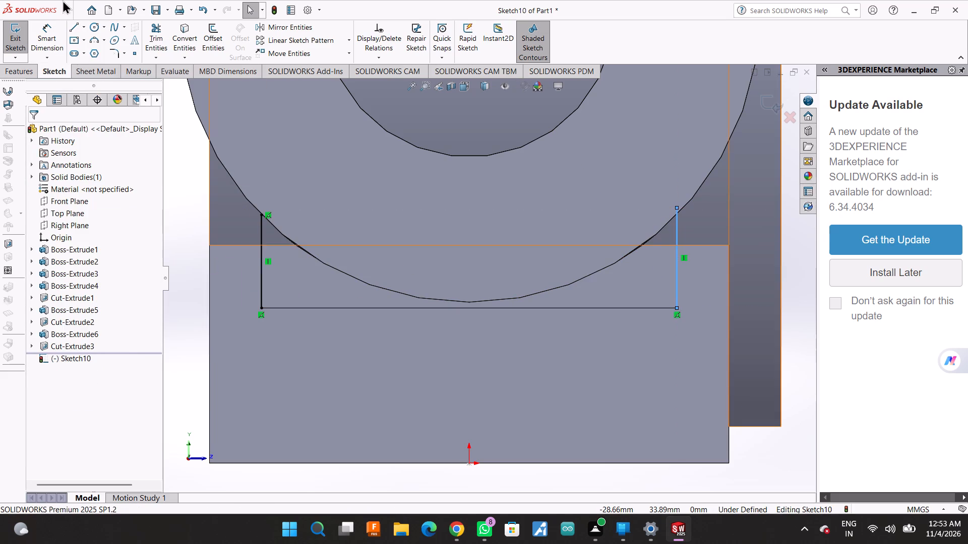
pyautogui.click(309, 10)
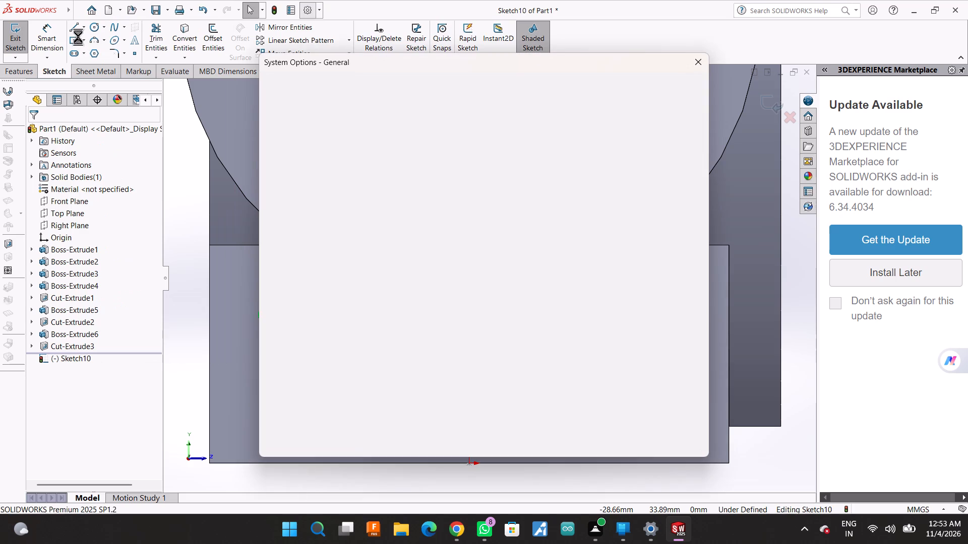
pyautogui.click(701, 60)
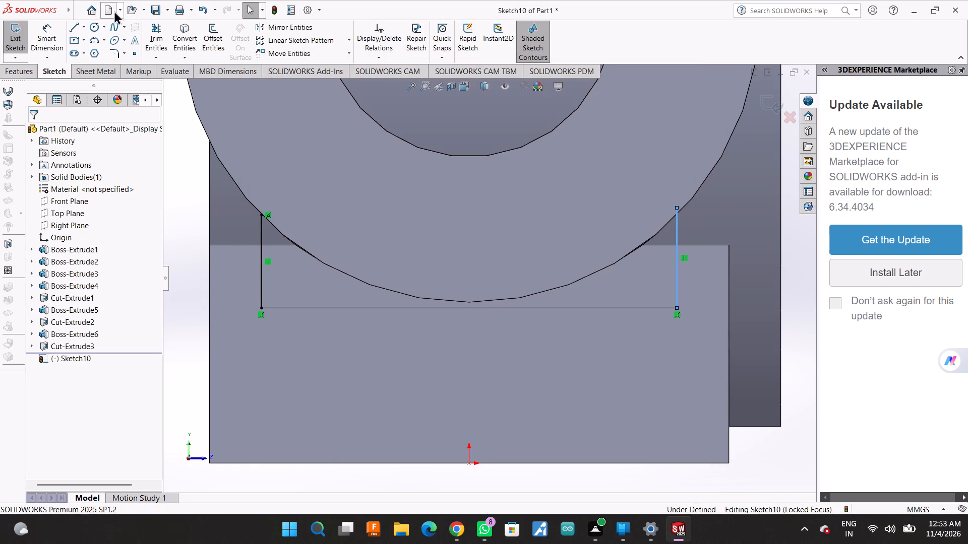
# Sketch a 40 mm horizontal line joining the lower ends of the two vertical lines.
pyautogui.click(72, 23)
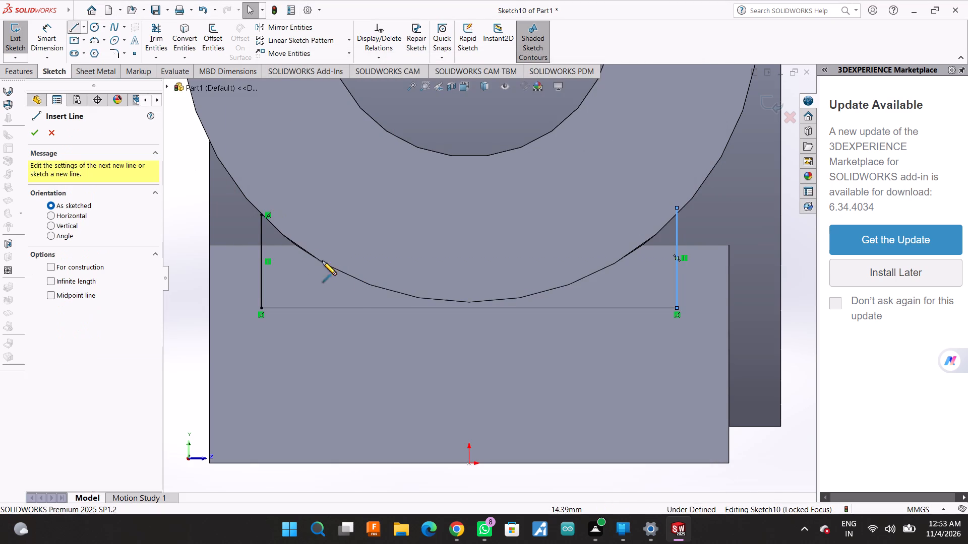
pyautogui.click(261, 307)
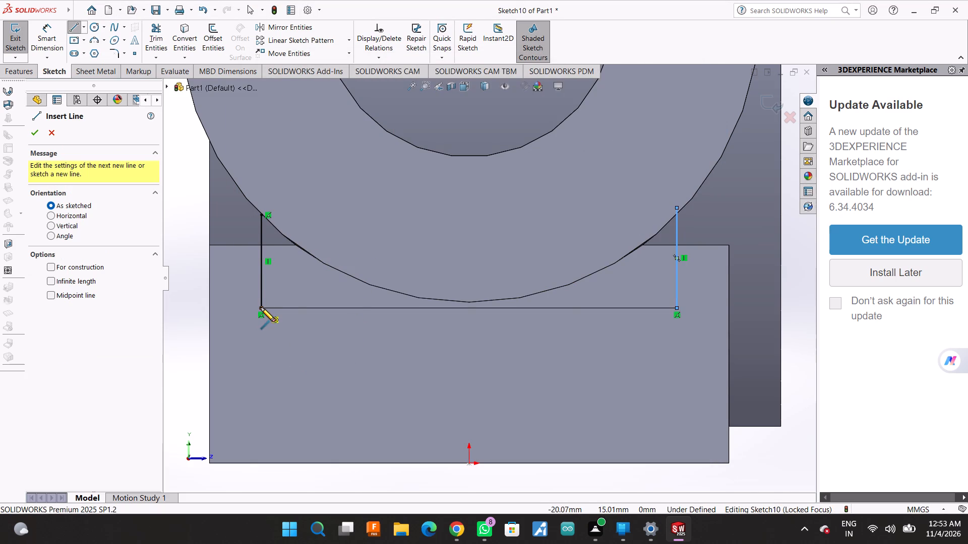
pyautogui.click(676, 307)
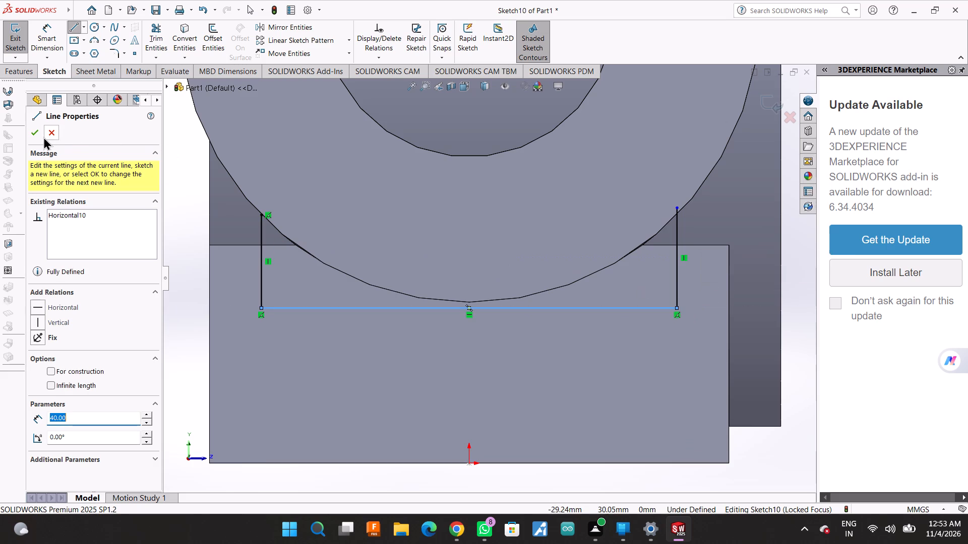
pyautogui.click(39, 137)
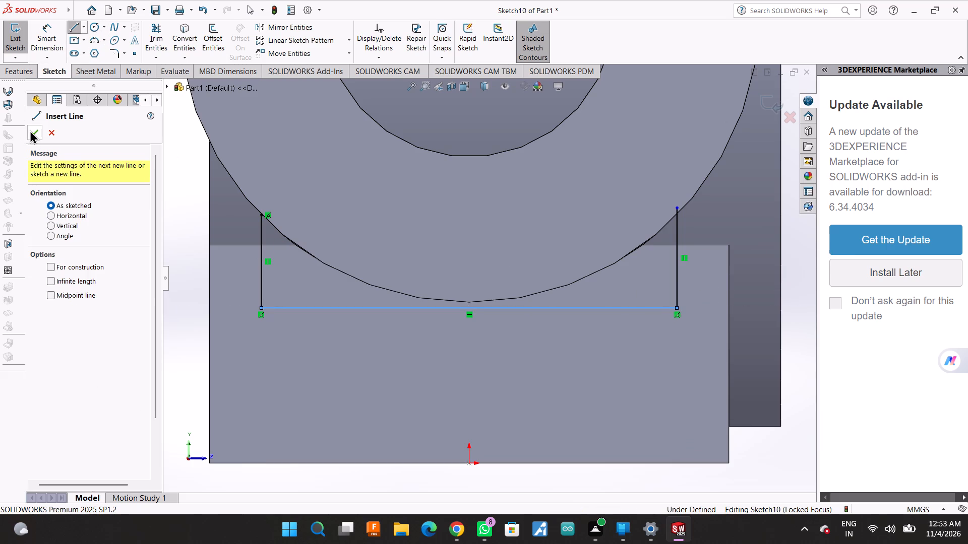
pyautogui.click(30, 130)
# Sketch a 28 mm radius circle centred on the small ring, through the upper end of a vertical line.
pyautogui.click(94, 28)
pyautogui.scroll(2, 371, 271)
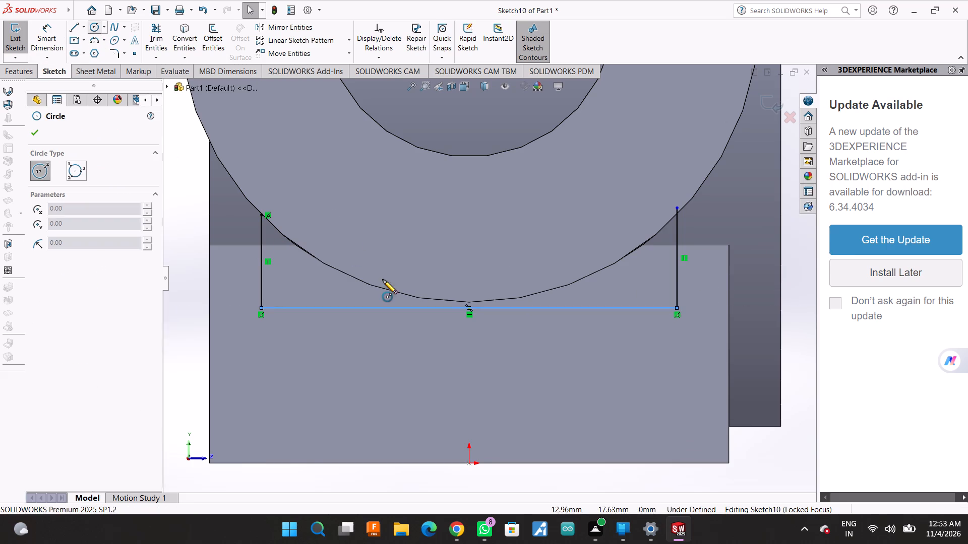
pyautogui.scroll(2, 469, 148)
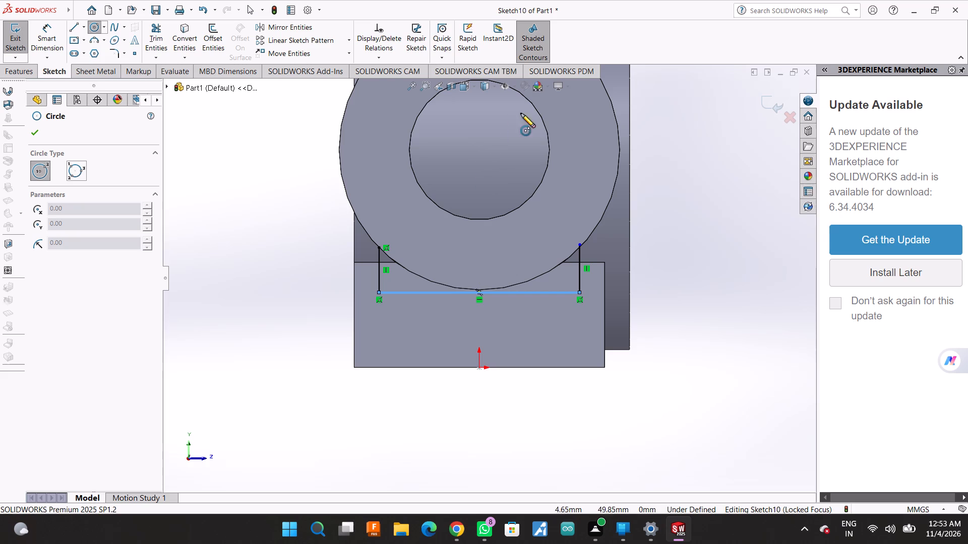
pyautogui.click(477, 148)
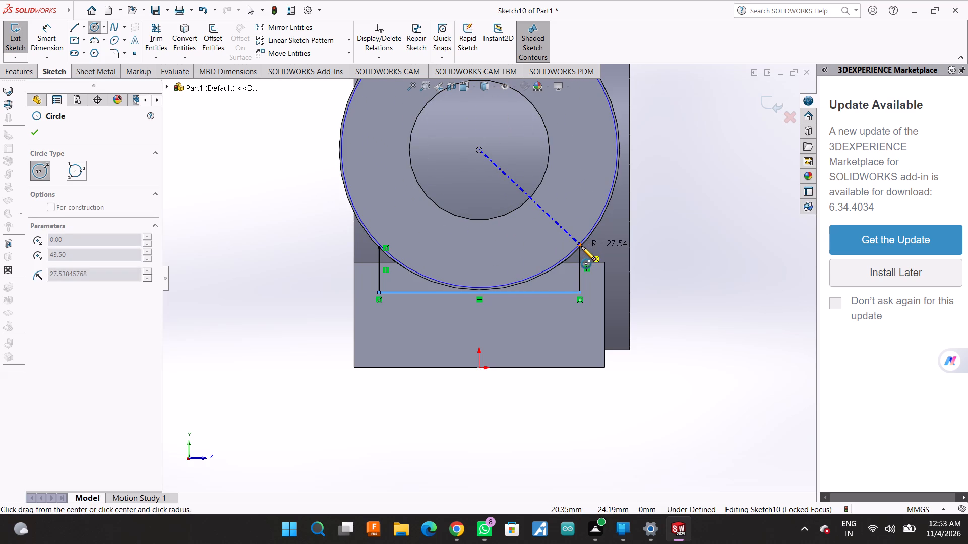
pyautogui.scroll(-3, 581, 246)
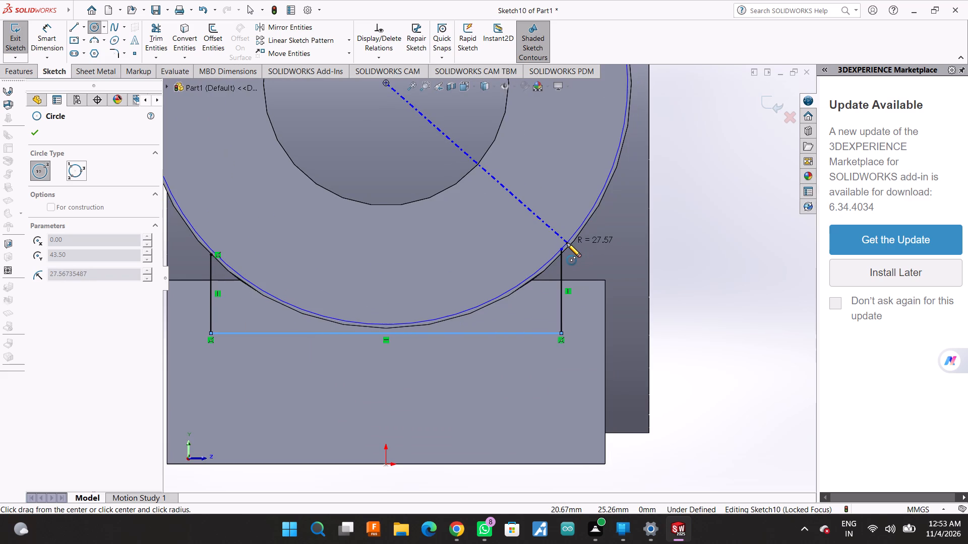
pyautogui.click(210, 253)
pyautogui.click(37, 133)
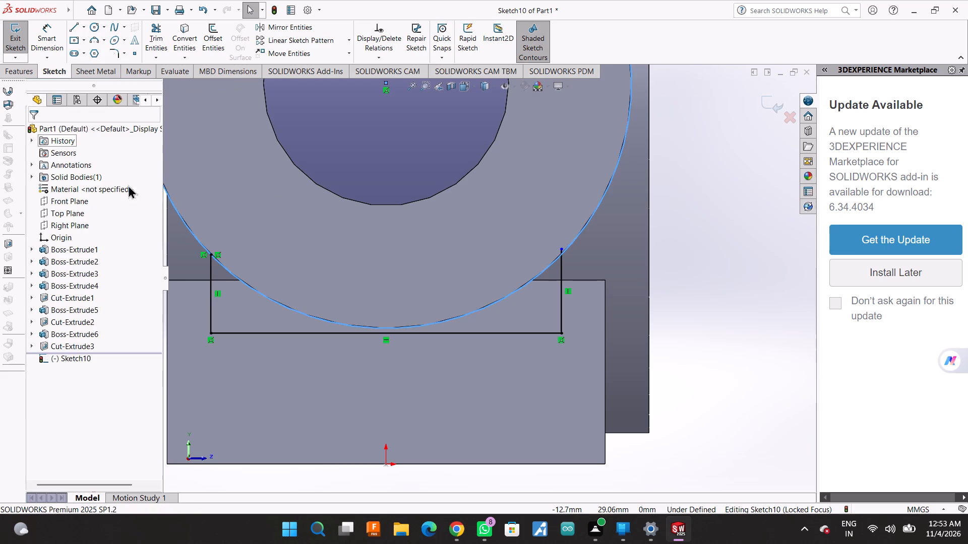
# Trim away the circle outside the two vertical lines and the line stub above it, leaving a closed arc-topped profile.
pyautogui.scroll(1, 244, 244)
pyautogui.click(152, 30)
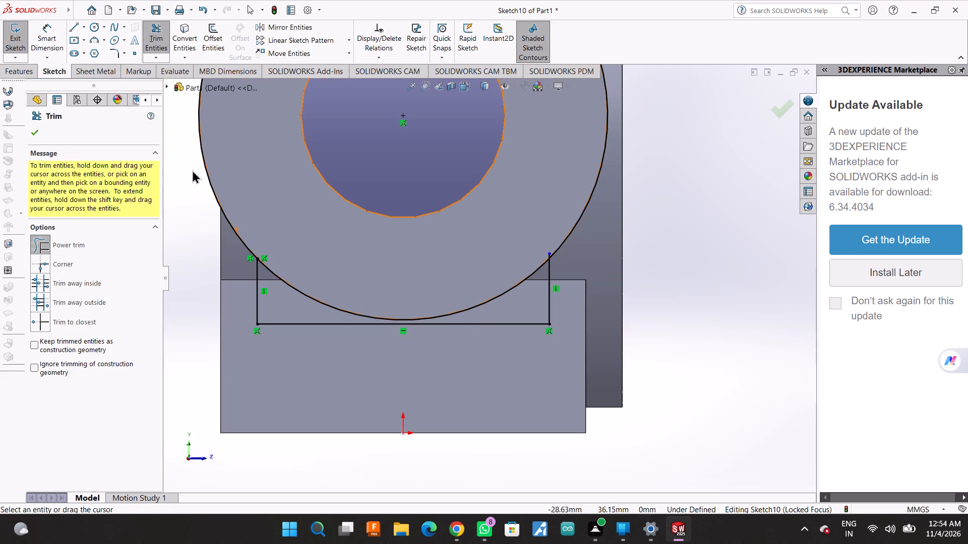
pyautogui.moveTo(190, 171); pyautogui.dragTo(230, 178)
pyautogui.scroll(-4, 481, 267)
pyautogui.moveTo(561, 249); pyautogui.dragTo(589, 243)
pyautogui.scroll(5, 603, 243)
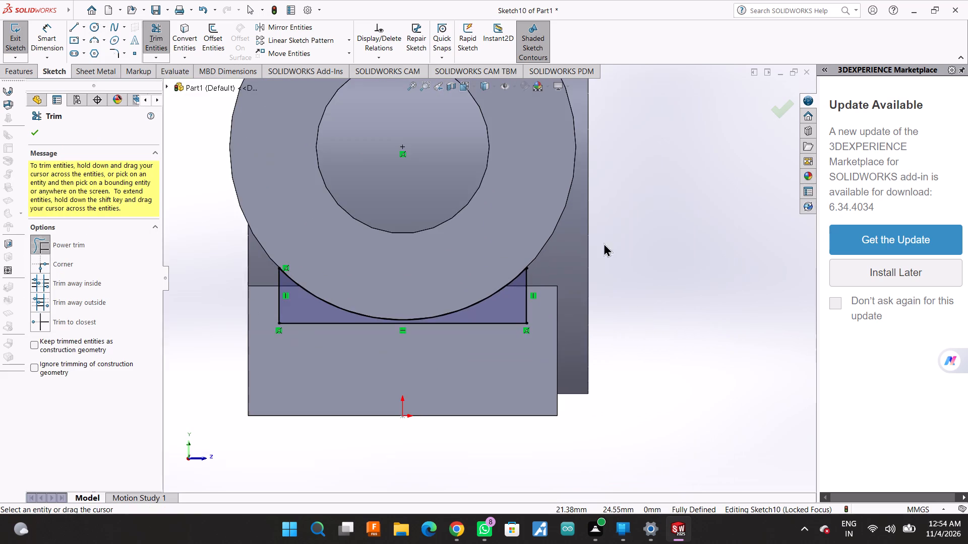
pyautogui.scroll(-5, 402, 264)
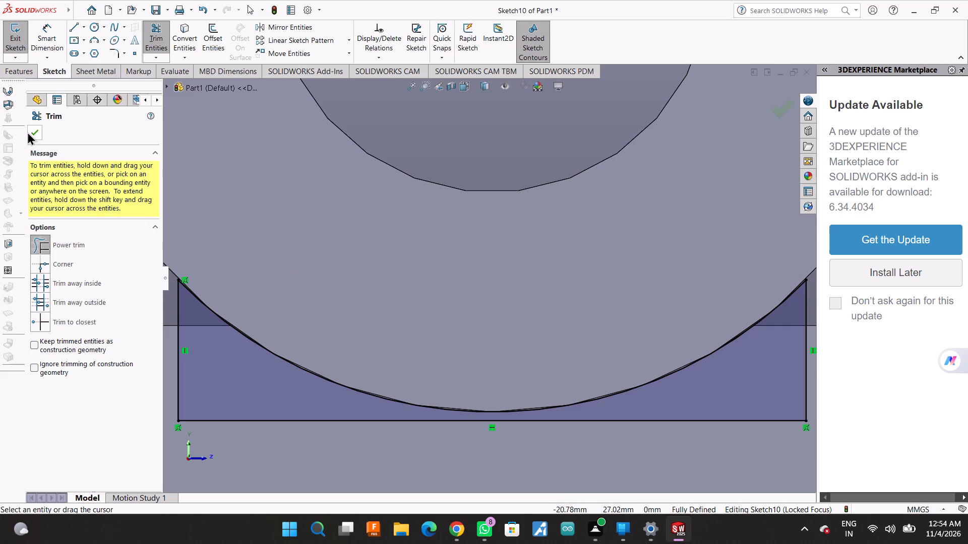
pyautogui.click(27, 129)
pyautogui.click(23, 70)
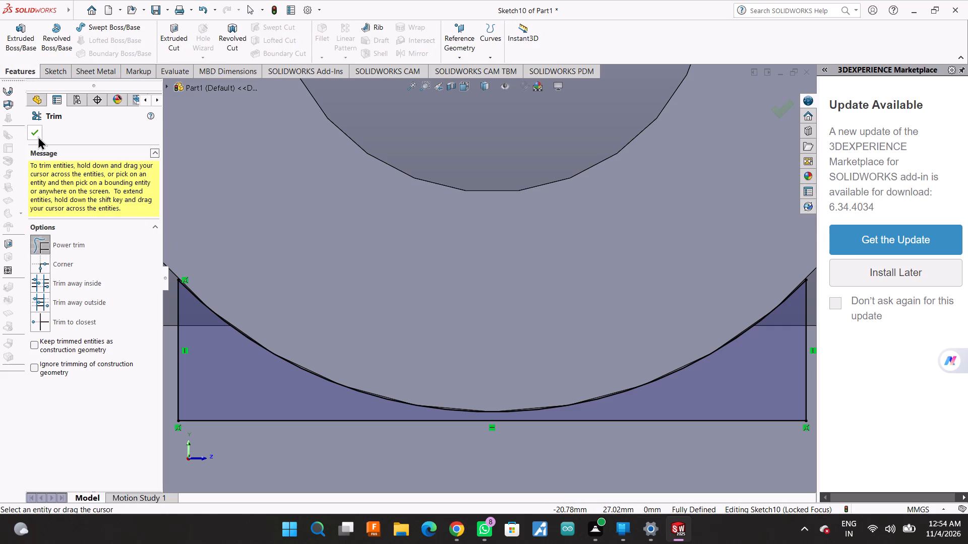
pyautogui.click(38, 132)
# Extrude the arc-topped profile as a 15 mm blind boss in the reversed direction, under the small ring, with merged result.
pyautogui.click(25, 40)
pyautogui.scroll(2, 364, 230)
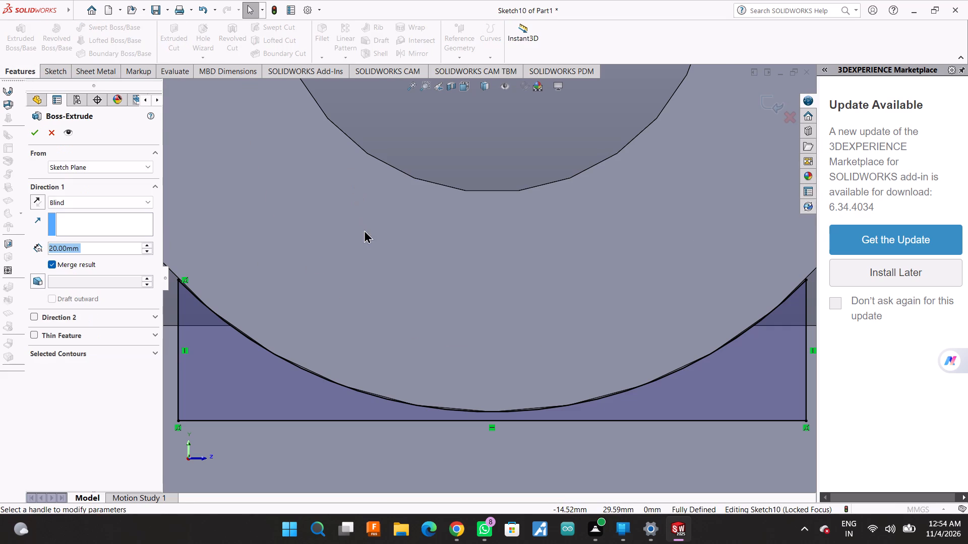
pyautogui.scroll(1, 364, 232)
pyautogui.moveTo(193, 239); pyautogui.dragTo(219, 248, button='middle')
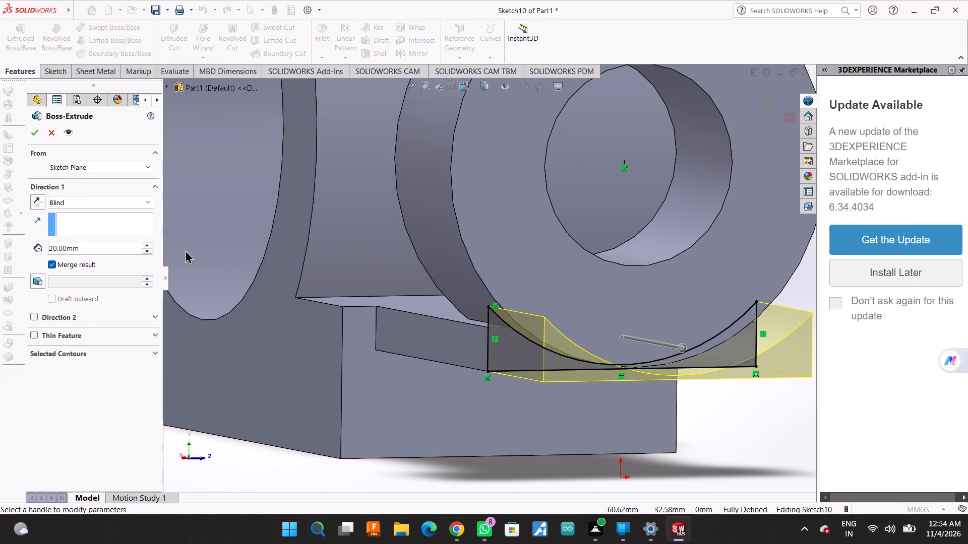
pyautogui.click(38, 197)
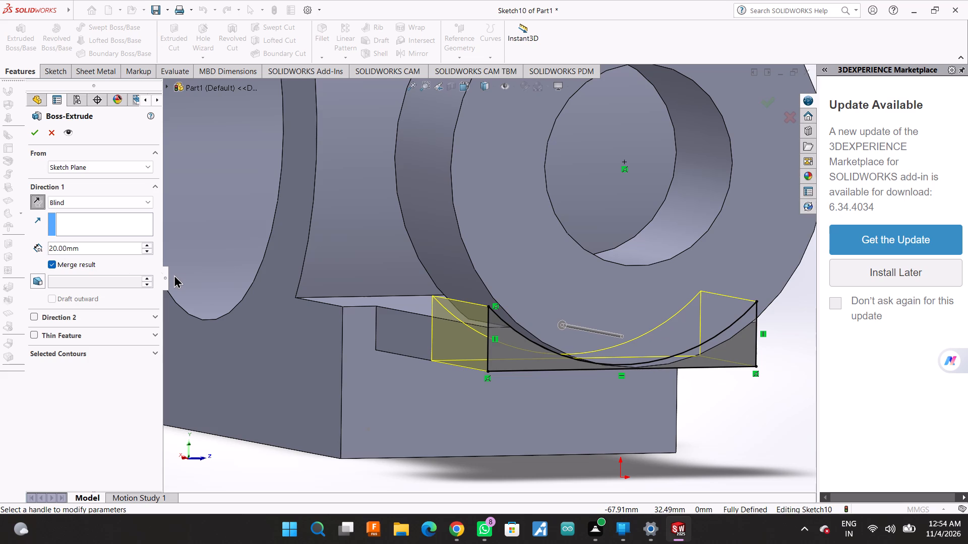
pyautogui.moveTo(235, 357); pyautogui.dragTo(272, 371, button='middle')
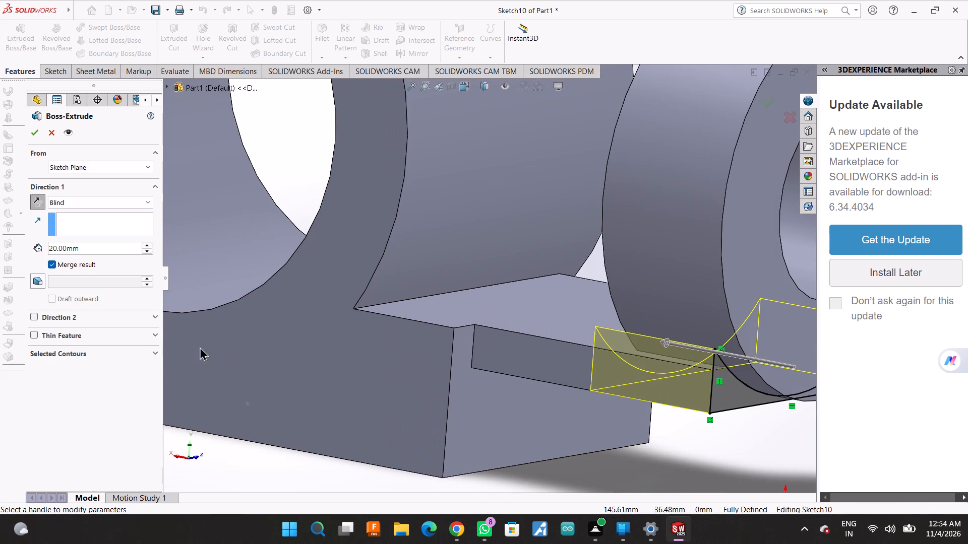
pyautogui.moveTo(235, 358); pyautogui.dragTo(256, 365, button='middle')
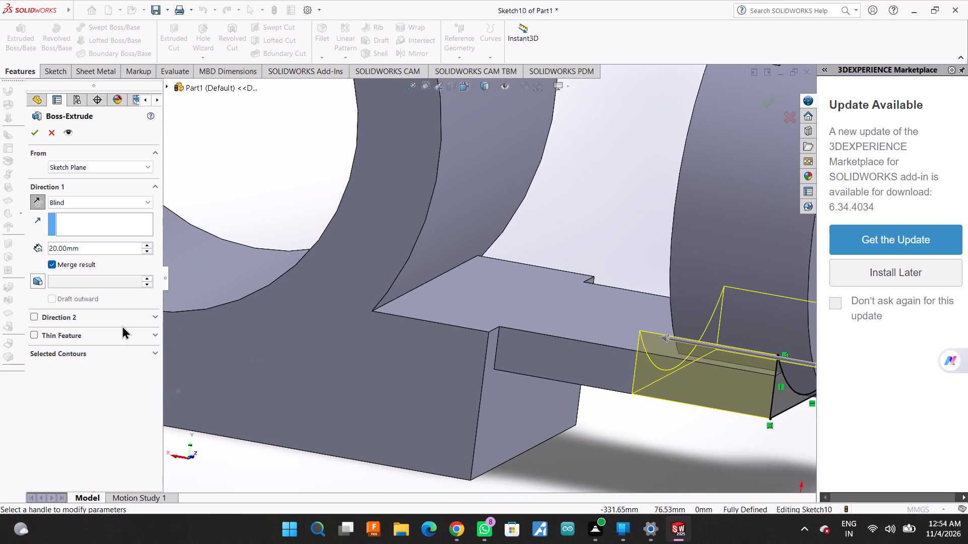
pyautogui.doubleClick(98, 251)
pyautogui.write('21')
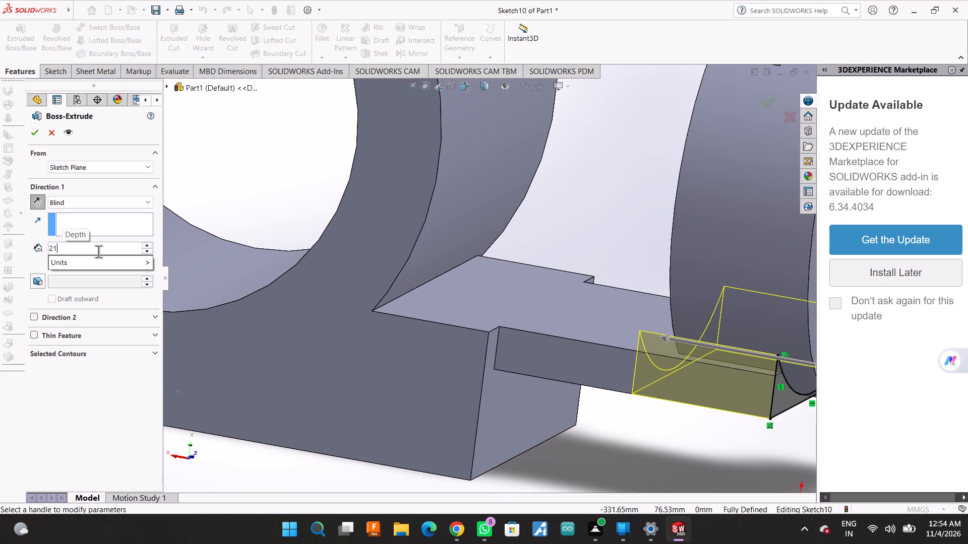
pyautogui.press('BackSpace')
pyautogui.press('BackSpace')
pyautogui.write('15')
pyautogui.press('Return')
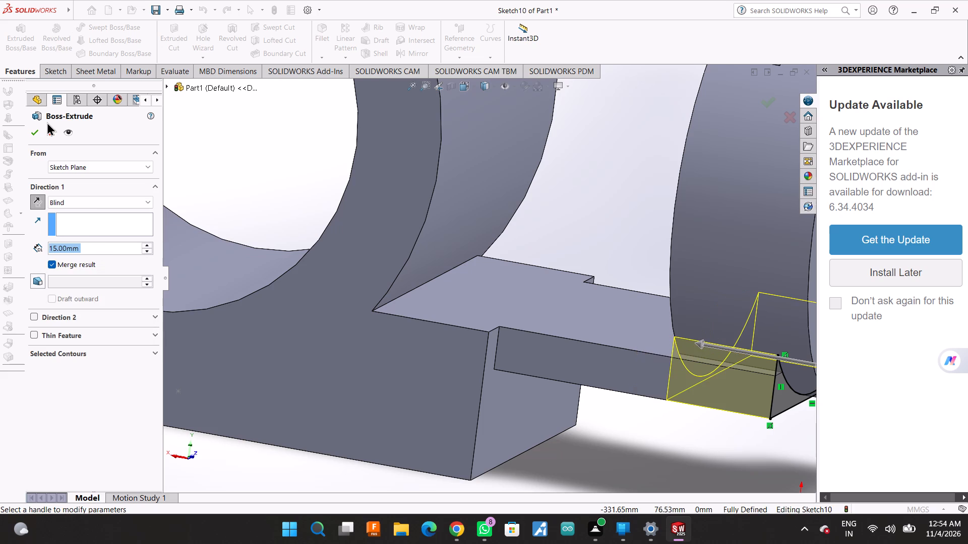
pyautogui.click(30, 127)
# Examine the new boss between the lower arm and the small ring, and the whole part, from several angles.
pyautogui.scroll(2, 425, 307)
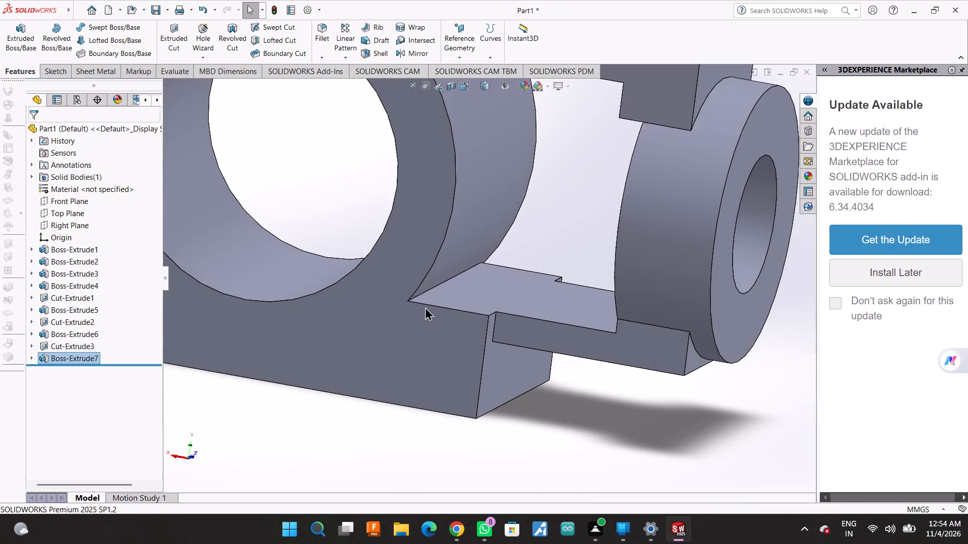
pyautogui.scroll(3, 425, 307)
pyautogui.moveTo(708, 326); pyautogui.dragTo(563, 331, button='middle')
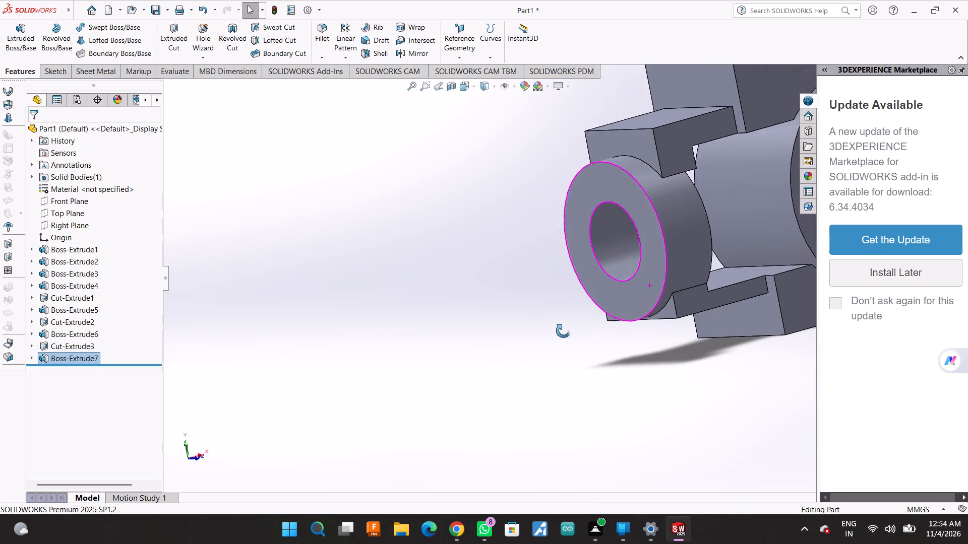
pyautogui.moveTo(563, 331); pyautogui.dragTo(529, 351, button='middle')
pyautogui.scroll(1, 586, 337)
pyautogui.moveTo(740, 331); pyautogui.dragTo(779, 338, button='middle')
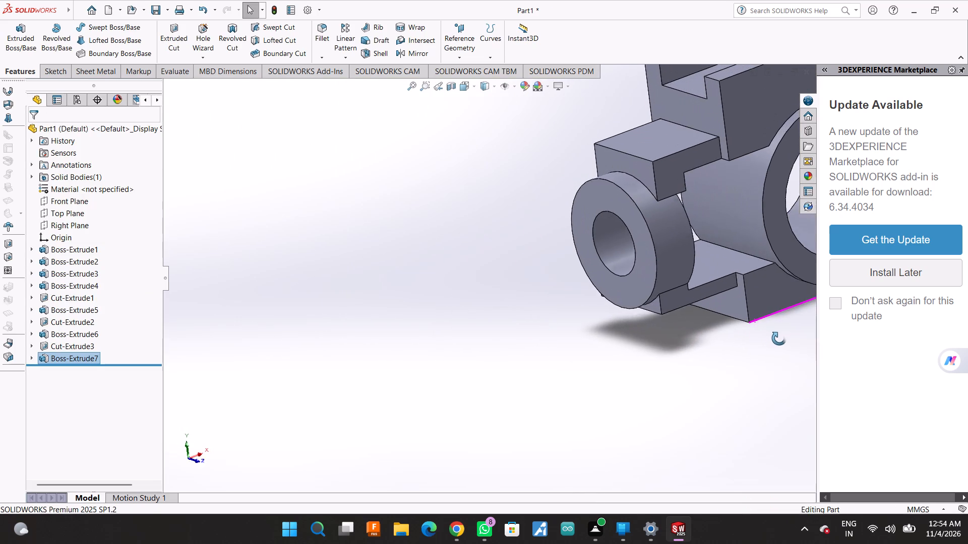
pyautogui.moveTo(779, 338); pyautogui.dragTo(780, 339, button='middle')
pyautogui.scroll(2, 742, 351)
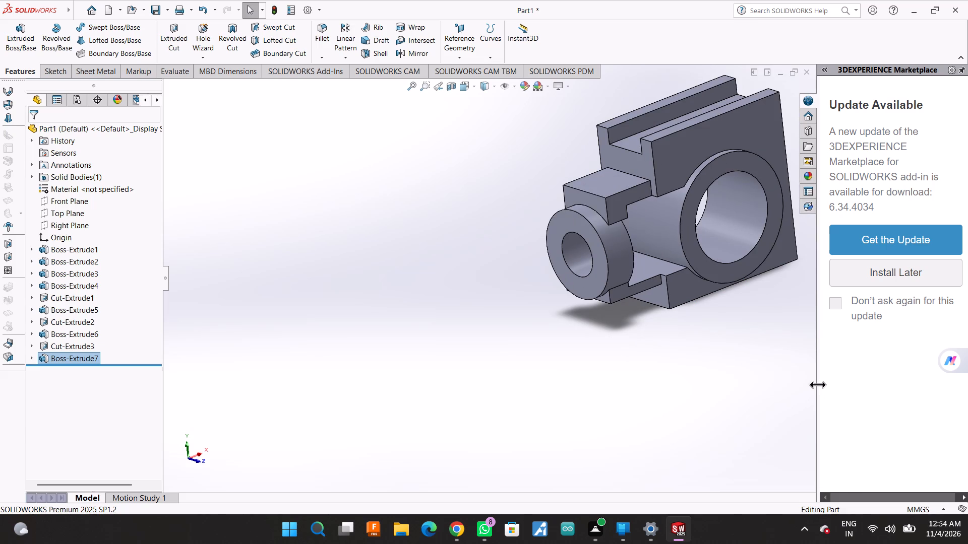
# Collapse the 3DEXPERIENCE Marketplace pane to widen the modelling area around the part.
pyautogui.moveTo(818, 384); pyautogui.dragTo(967, 376)
pyautogui.scroll(4, 714, 351)
pyautogui.scroll(-3, 743, 266)
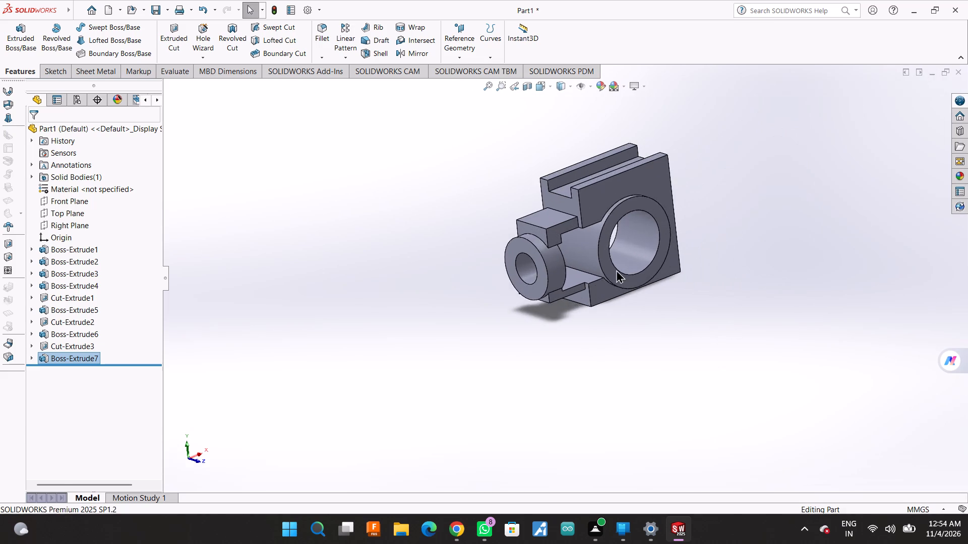
pyautogui.scroll(-2, 616, 269)
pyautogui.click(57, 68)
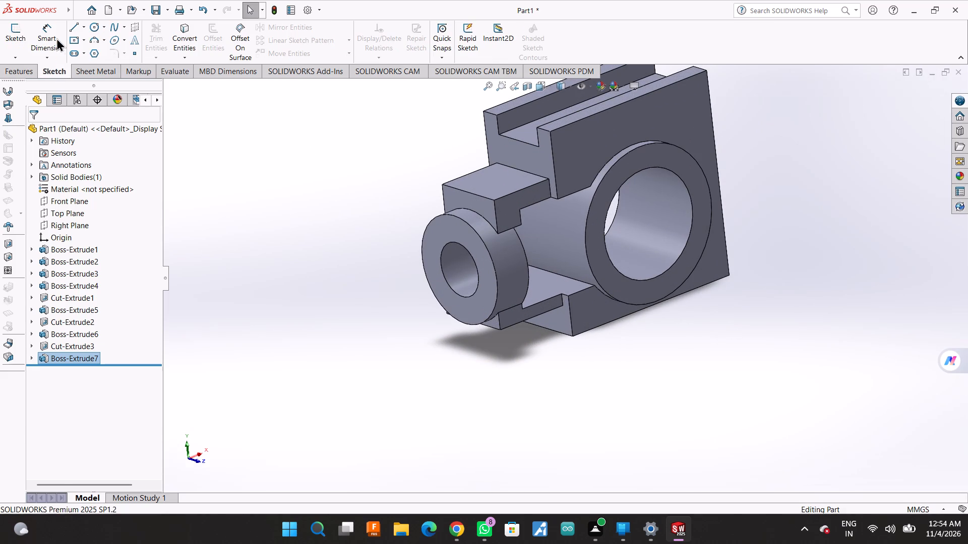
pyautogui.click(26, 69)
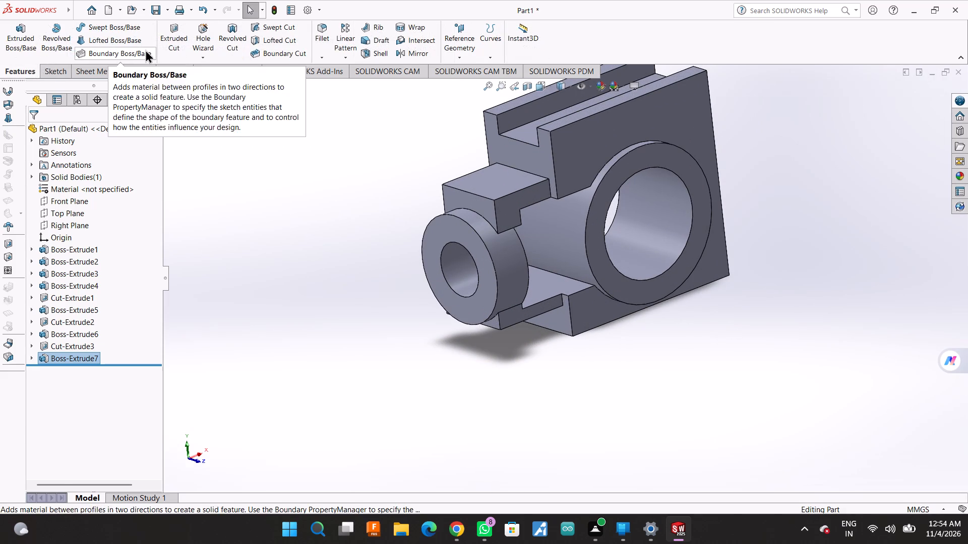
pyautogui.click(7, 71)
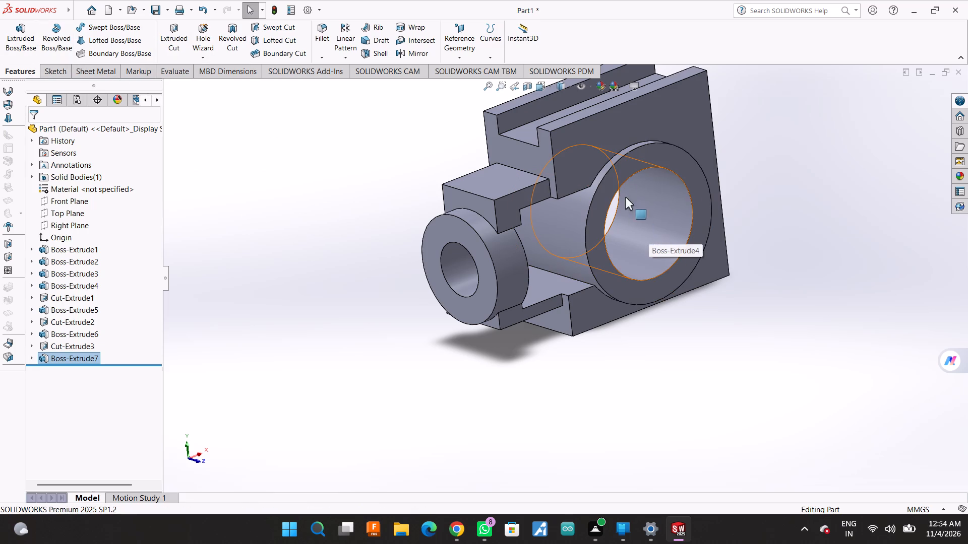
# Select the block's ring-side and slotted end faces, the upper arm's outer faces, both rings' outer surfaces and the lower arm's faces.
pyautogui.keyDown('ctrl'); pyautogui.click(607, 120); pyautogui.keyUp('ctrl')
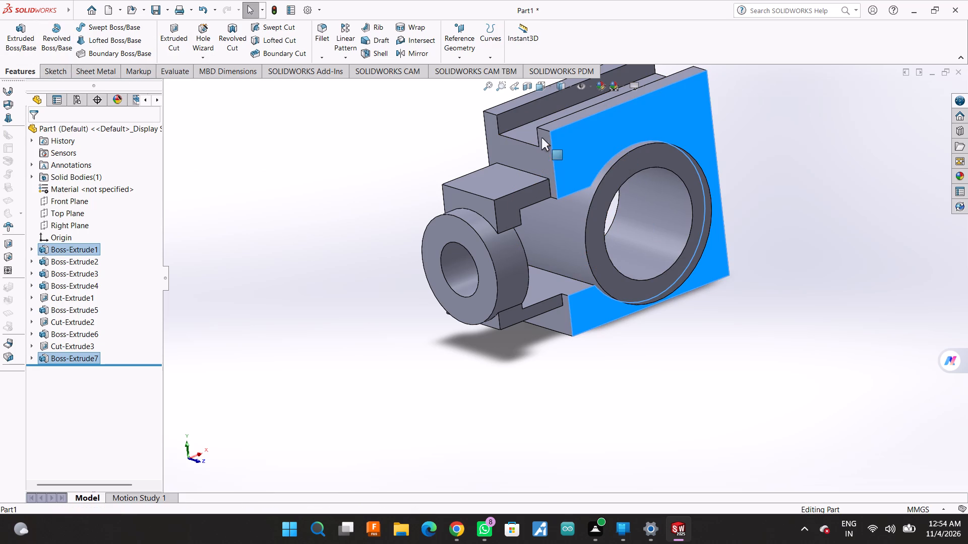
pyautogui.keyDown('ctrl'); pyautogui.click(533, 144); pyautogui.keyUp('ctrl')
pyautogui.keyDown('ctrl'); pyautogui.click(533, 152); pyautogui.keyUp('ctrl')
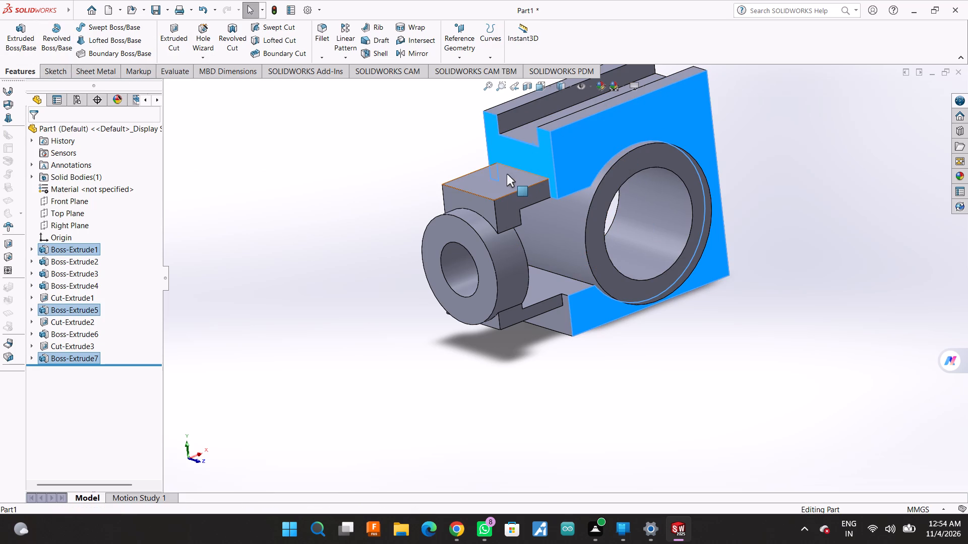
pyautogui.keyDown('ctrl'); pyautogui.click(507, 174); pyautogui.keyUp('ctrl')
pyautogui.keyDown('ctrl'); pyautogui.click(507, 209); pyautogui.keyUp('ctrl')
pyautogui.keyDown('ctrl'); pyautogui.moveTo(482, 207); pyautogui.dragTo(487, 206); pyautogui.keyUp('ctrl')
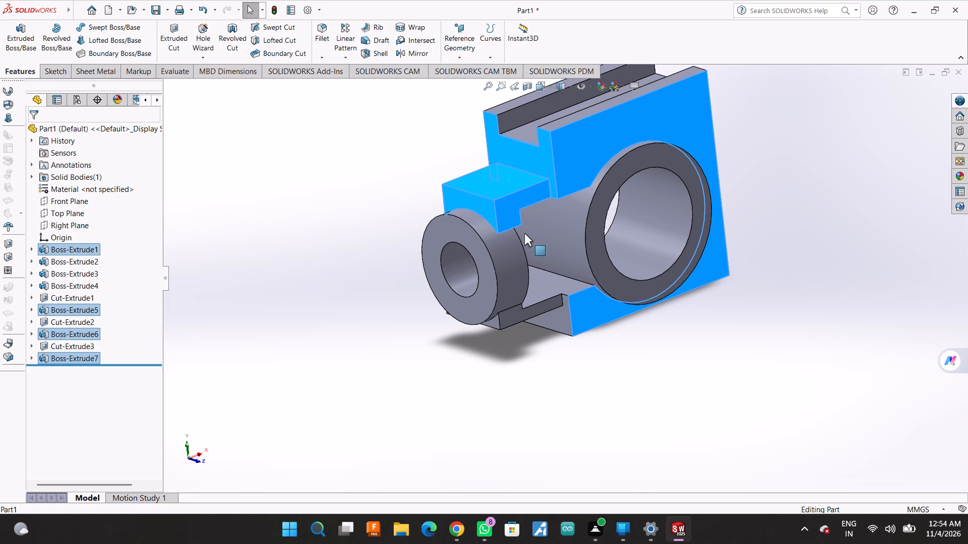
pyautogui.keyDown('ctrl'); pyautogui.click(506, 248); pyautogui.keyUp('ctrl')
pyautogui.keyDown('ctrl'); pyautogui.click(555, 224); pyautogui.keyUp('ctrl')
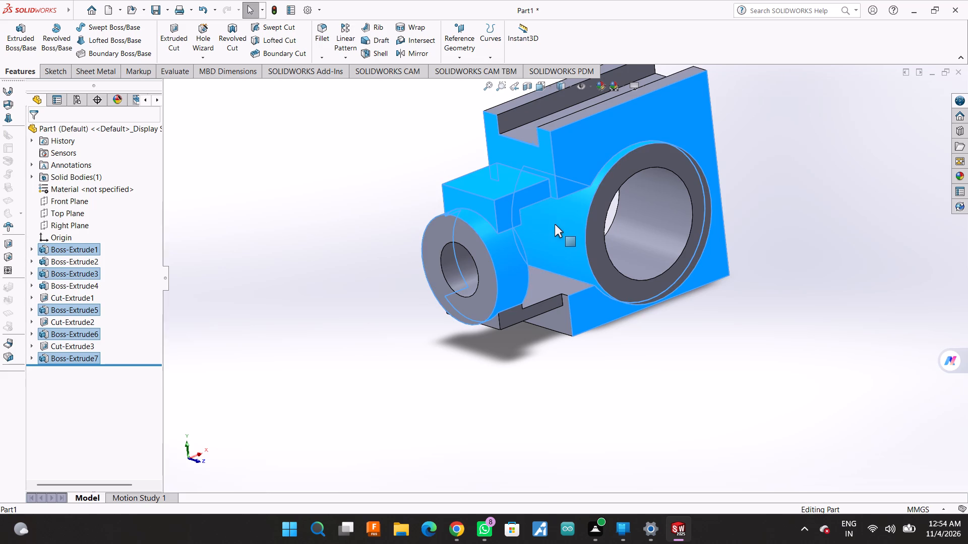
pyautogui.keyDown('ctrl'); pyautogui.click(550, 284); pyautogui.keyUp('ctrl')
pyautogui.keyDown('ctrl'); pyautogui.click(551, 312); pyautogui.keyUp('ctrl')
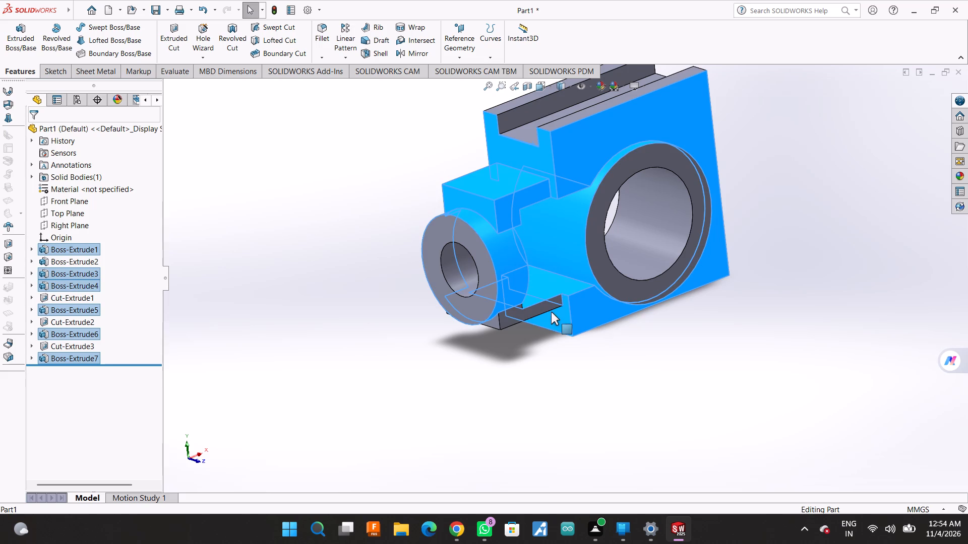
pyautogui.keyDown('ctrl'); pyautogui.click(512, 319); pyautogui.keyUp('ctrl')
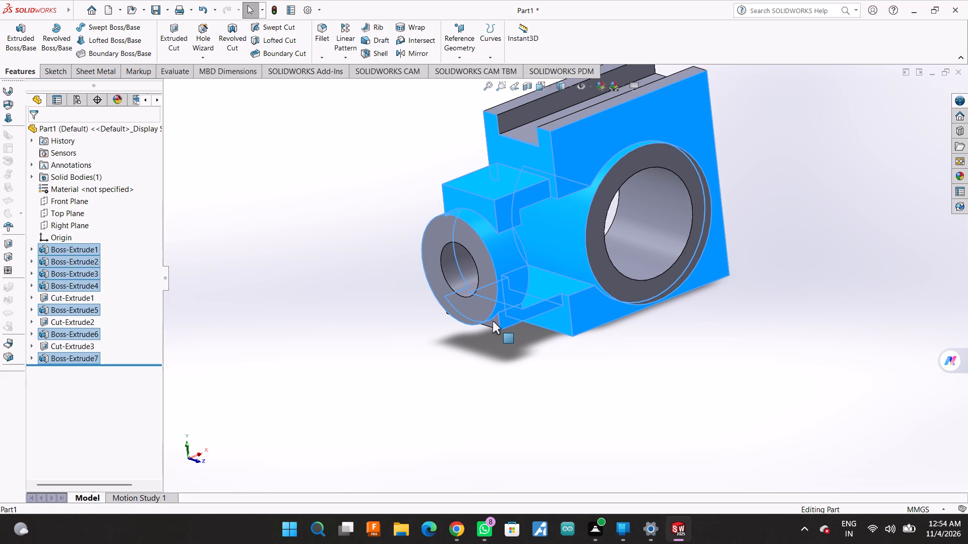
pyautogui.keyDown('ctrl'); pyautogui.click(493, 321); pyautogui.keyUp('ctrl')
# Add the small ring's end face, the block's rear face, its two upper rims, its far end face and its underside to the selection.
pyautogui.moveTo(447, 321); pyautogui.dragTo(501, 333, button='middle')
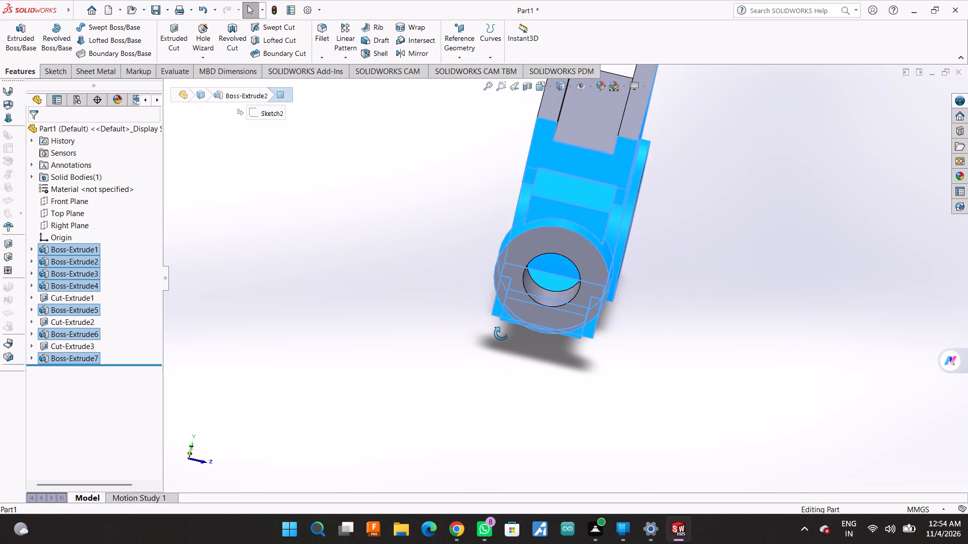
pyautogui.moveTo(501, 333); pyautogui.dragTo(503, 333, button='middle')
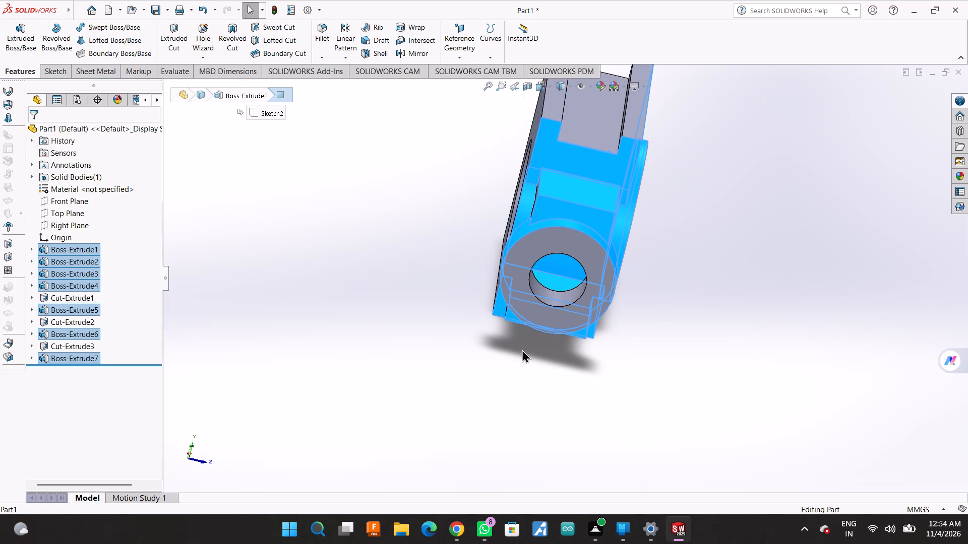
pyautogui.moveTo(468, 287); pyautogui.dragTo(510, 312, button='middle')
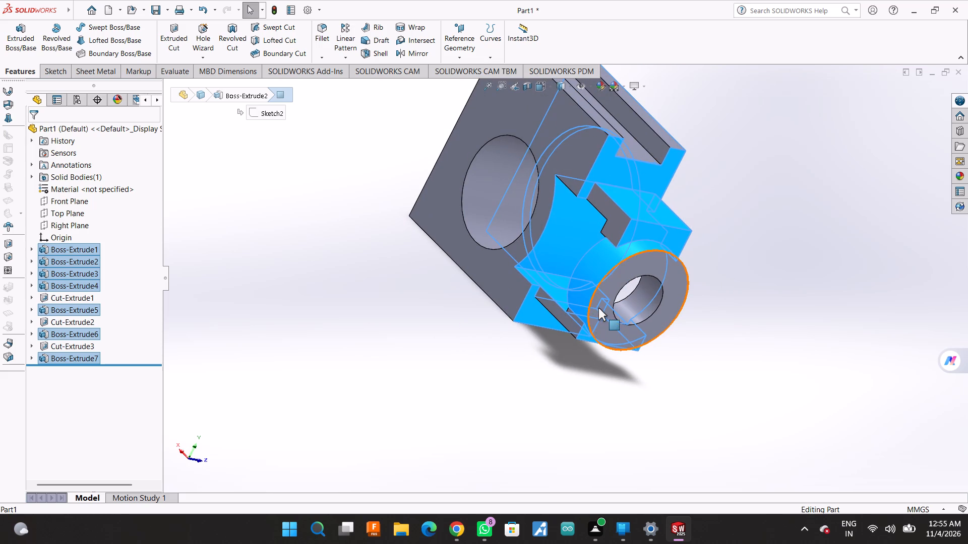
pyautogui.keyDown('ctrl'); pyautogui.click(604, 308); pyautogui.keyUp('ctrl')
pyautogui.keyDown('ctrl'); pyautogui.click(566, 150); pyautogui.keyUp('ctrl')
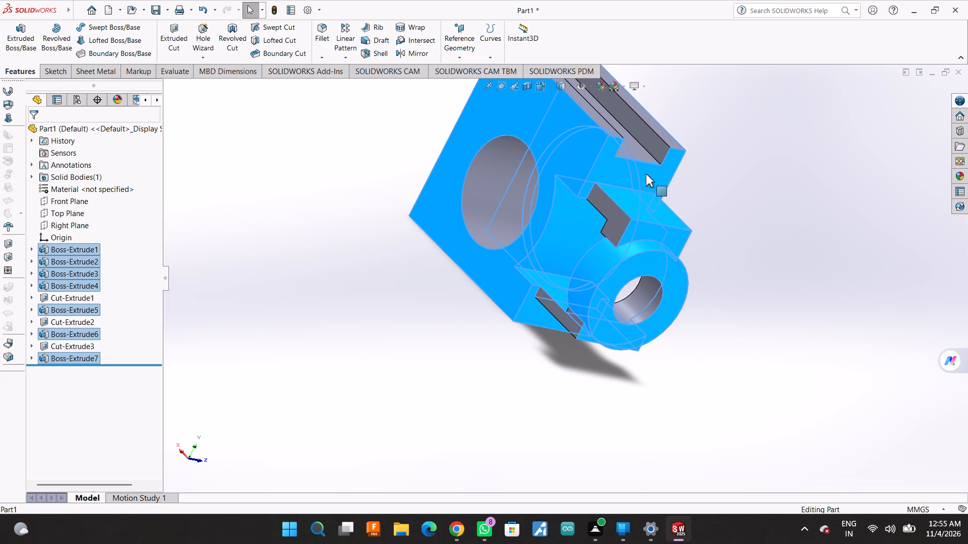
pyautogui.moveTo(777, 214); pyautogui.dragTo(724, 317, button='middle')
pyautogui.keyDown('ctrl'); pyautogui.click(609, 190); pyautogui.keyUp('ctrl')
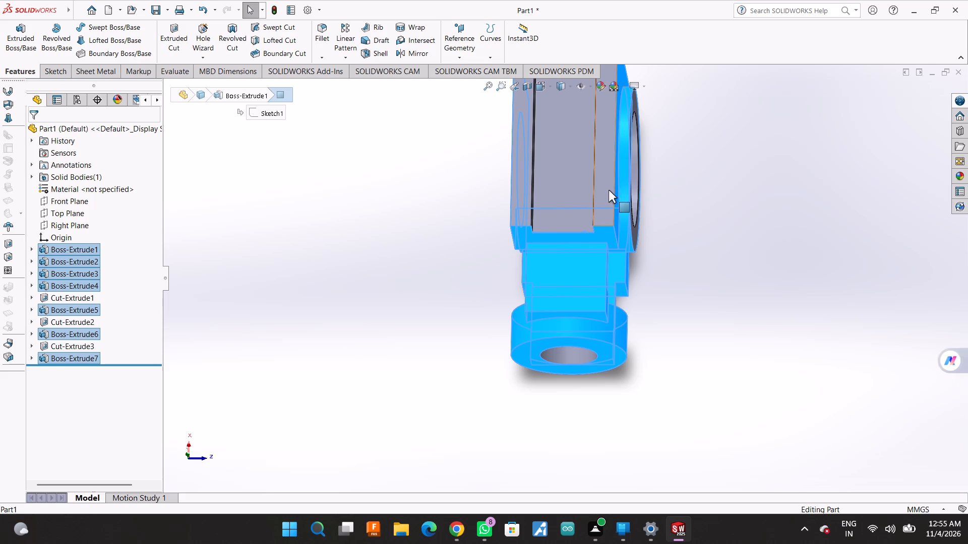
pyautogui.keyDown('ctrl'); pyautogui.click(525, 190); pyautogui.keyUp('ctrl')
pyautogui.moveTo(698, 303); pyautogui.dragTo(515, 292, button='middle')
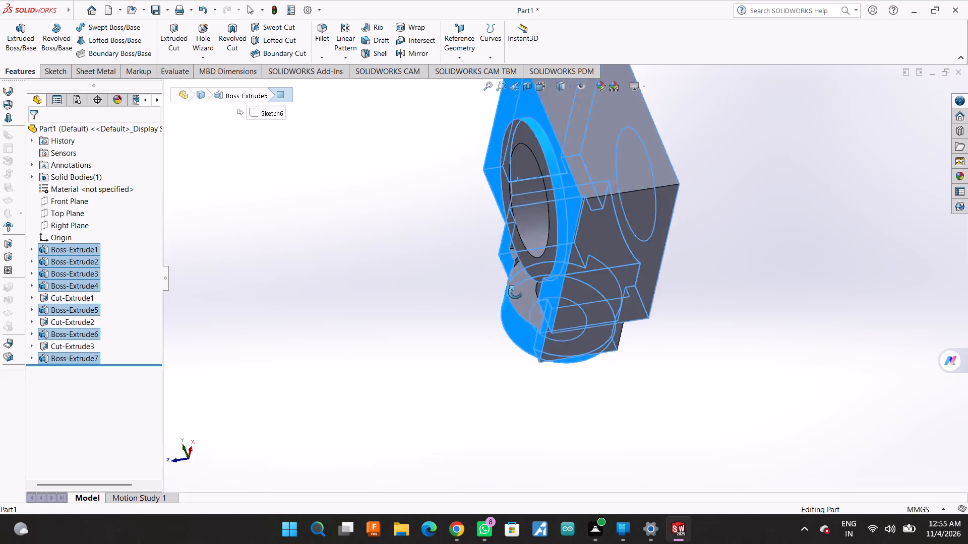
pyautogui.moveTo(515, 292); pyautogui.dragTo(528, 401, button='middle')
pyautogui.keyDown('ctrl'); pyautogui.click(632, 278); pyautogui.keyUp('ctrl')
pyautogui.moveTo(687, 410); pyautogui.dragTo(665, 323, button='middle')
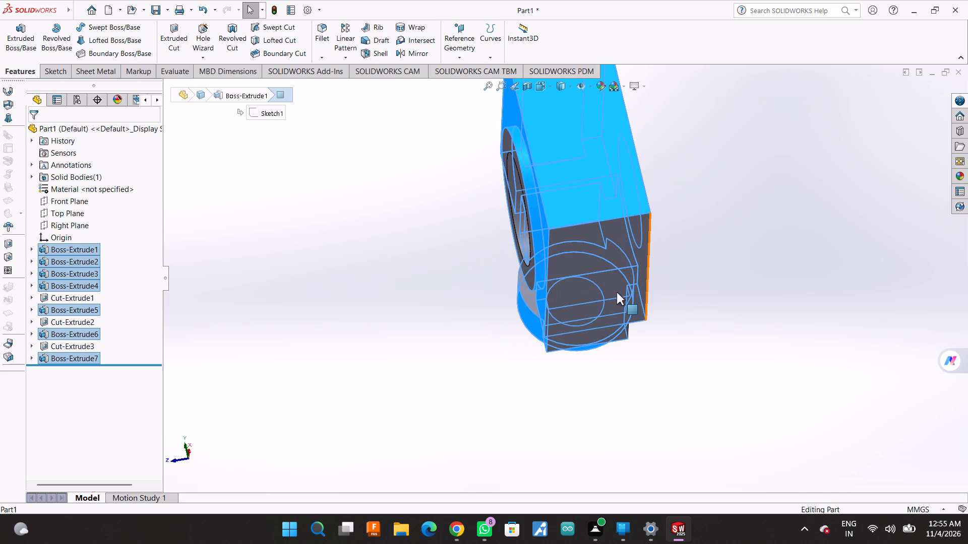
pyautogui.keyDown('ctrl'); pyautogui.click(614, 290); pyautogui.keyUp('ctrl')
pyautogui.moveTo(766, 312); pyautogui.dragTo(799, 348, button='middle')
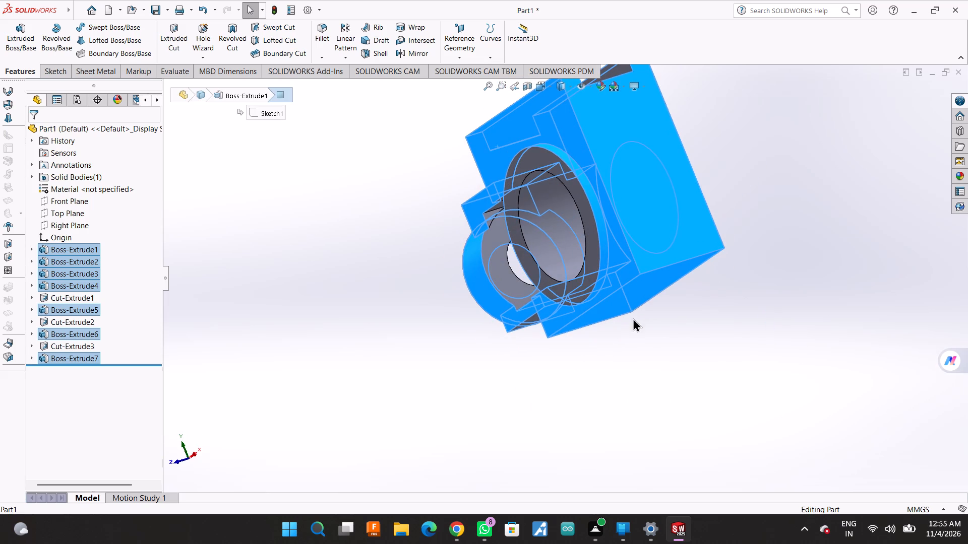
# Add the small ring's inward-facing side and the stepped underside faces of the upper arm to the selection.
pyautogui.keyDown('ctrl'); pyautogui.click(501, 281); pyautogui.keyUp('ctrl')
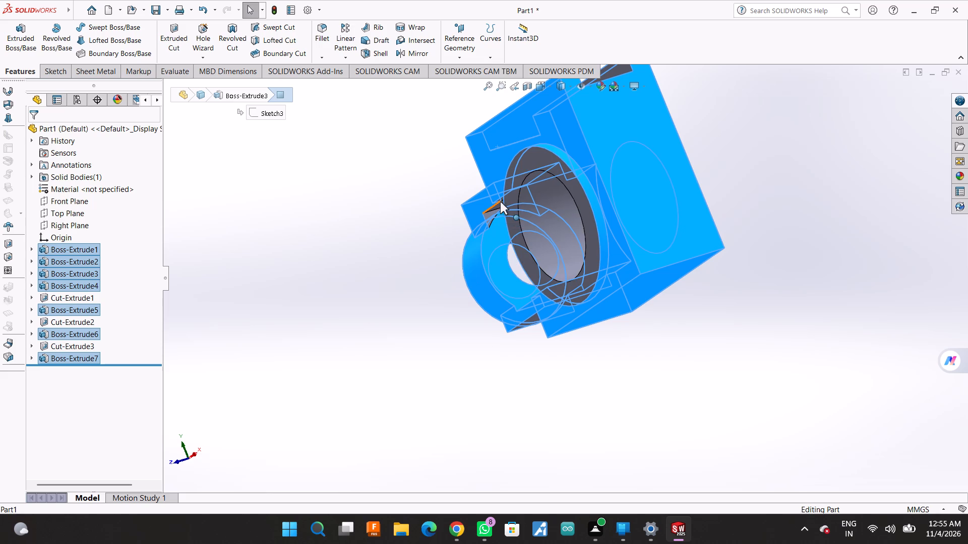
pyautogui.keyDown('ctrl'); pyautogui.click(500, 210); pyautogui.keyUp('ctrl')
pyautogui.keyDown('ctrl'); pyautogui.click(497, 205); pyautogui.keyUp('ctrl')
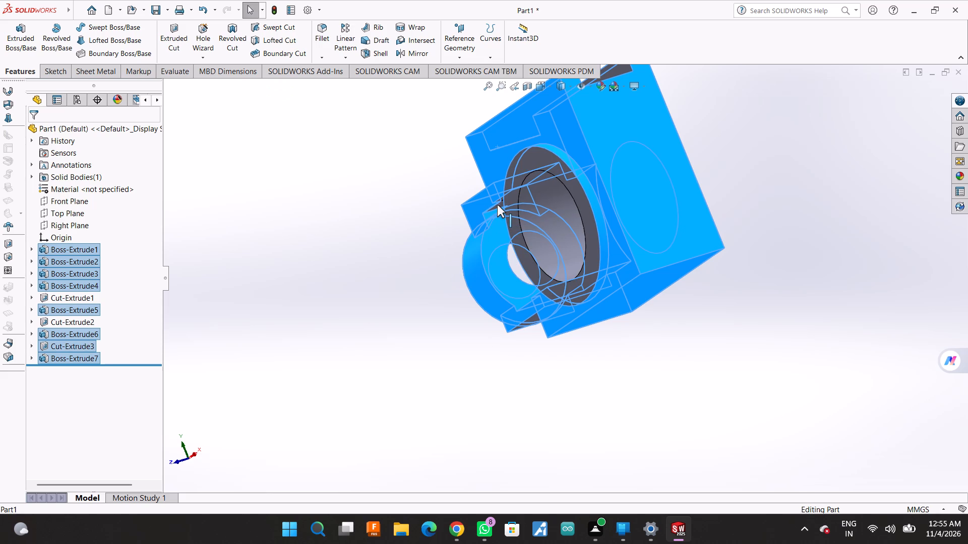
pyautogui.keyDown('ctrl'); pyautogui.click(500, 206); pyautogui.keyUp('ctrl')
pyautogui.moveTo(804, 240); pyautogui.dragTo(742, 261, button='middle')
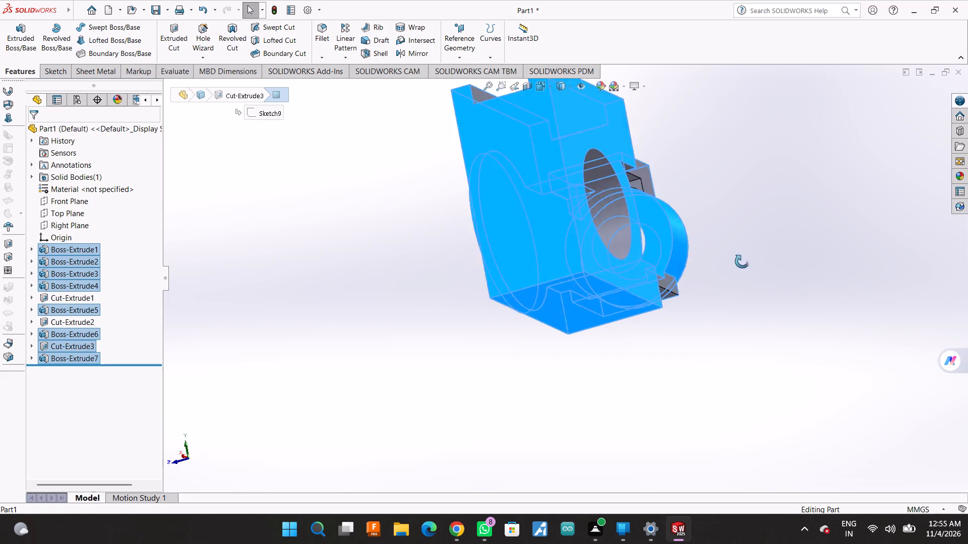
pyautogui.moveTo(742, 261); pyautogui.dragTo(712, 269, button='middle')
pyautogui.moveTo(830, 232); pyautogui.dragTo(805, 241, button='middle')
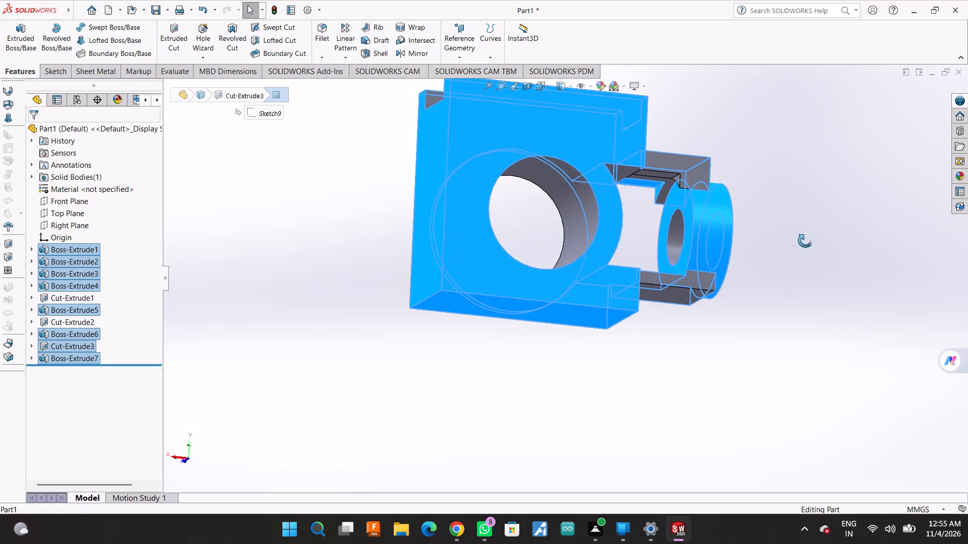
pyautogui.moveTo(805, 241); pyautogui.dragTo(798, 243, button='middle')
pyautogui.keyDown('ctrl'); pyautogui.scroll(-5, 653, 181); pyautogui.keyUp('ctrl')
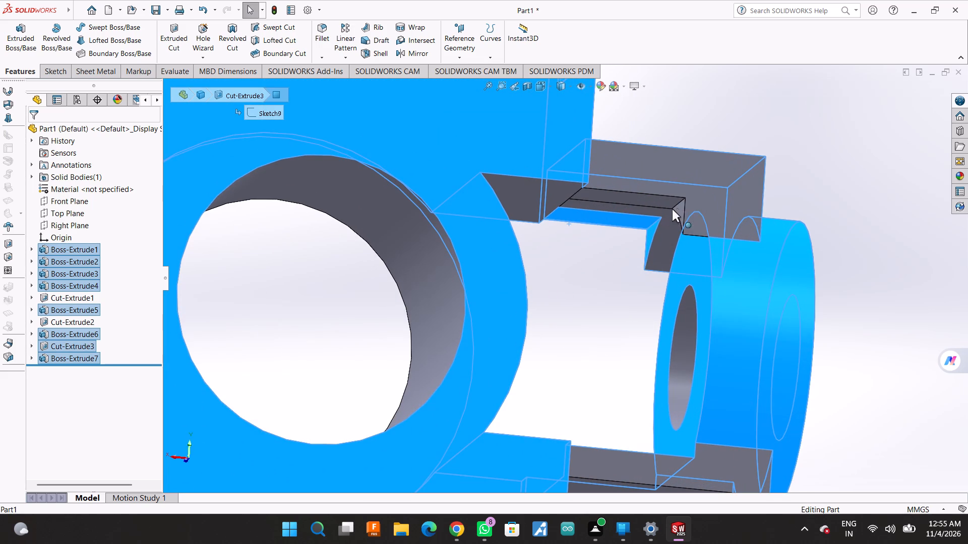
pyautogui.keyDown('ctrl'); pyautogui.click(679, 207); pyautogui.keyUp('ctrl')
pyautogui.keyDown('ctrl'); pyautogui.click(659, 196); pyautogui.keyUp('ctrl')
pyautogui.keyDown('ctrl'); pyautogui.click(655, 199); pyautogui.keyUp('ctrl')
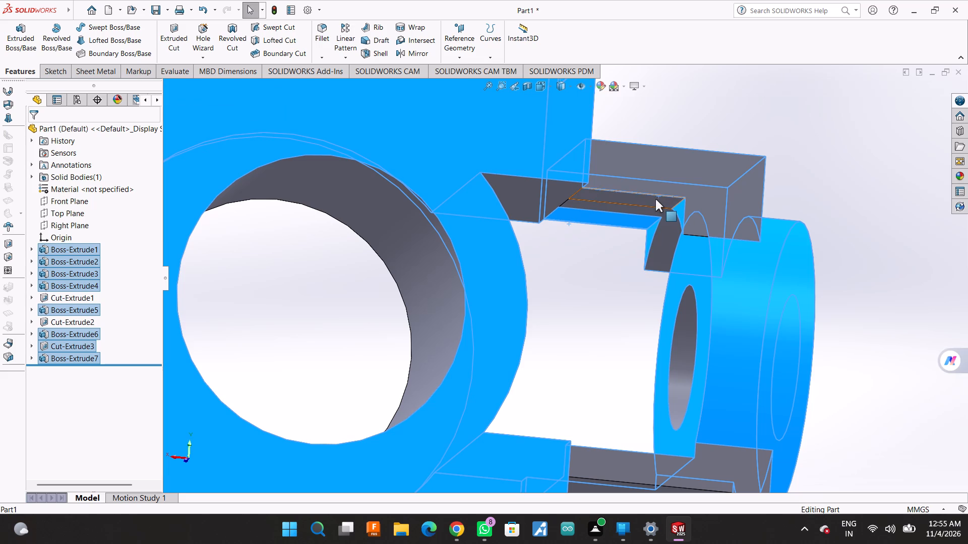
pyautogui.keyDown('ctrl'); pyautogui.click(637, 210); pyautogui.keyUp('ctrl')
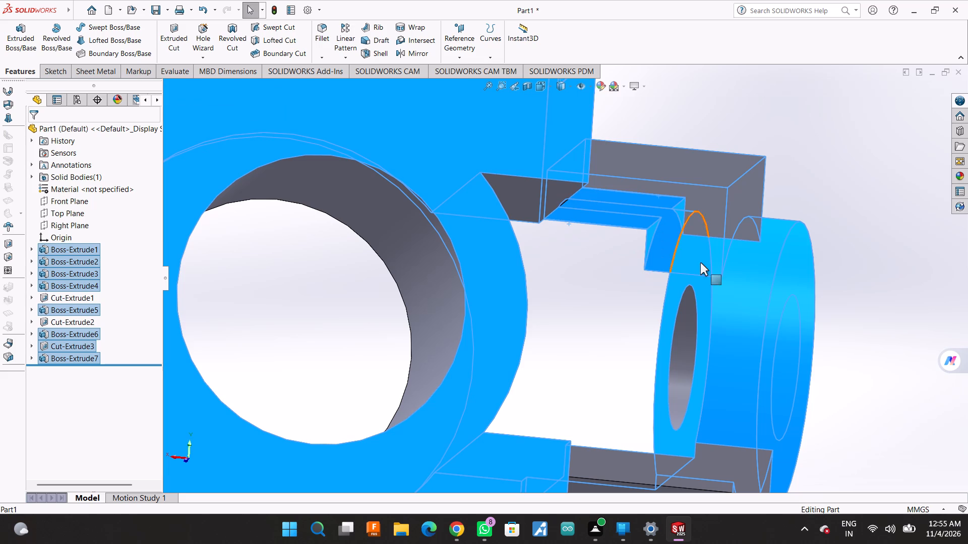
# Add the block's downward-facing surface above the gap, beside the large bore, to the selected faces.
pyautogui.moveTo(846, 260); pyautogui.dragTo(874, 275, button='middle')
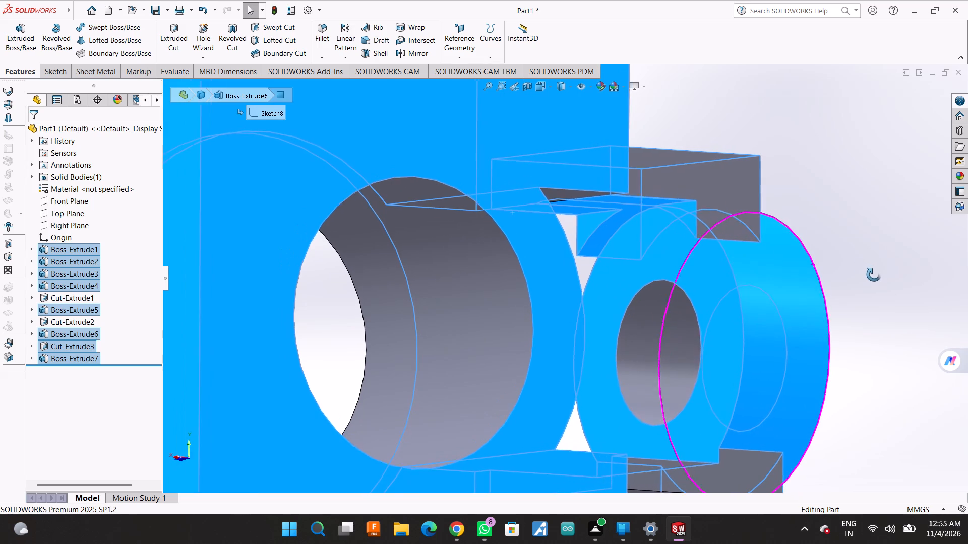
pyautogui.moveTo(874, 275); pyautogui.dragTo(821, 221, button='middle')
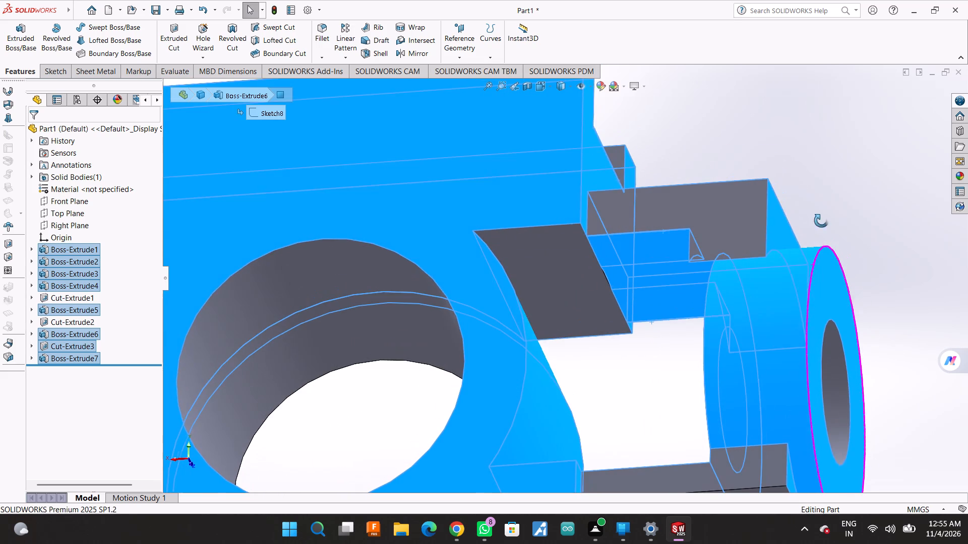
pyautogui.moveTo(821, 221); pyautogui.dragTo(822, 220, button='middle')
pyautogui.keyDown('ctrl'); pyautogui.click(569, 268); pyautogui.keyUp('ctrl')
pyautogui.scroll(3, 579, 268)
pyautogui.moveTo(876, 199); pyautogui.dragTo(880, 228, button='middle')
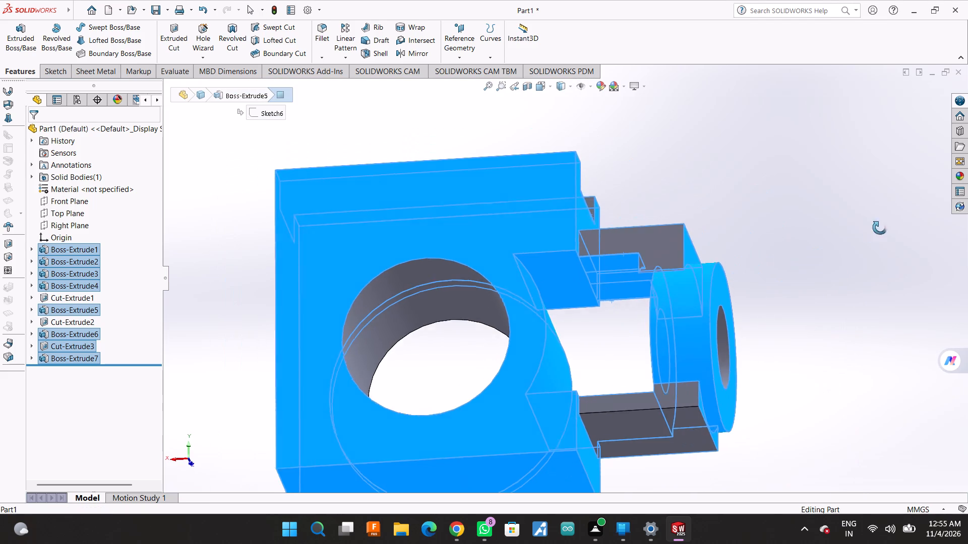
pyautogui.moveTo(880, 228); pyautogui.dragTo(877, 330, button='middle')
# Start a new face selection with the upper arm's top, both sides and end, plus the small ring's outer surface and end face.
pyautogui.click(660, 314)
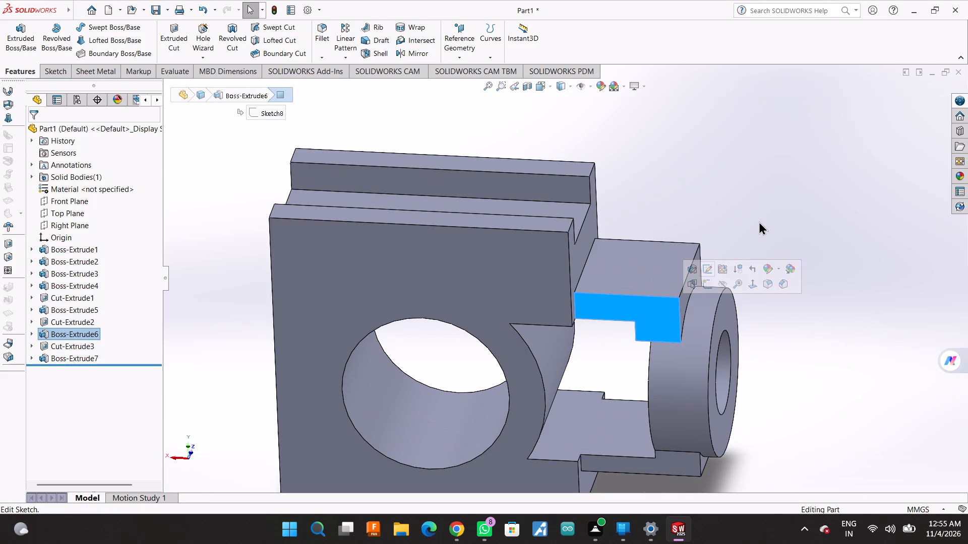
pyautogui.keyDown('ctrl'); pyautogui.click(649, 258); pyautogui.keyUp('ctrl')
pyautogui.keyDown('ctrl'); pyautogui.click(696, 349); pyautogui.keyUp('ctrl')
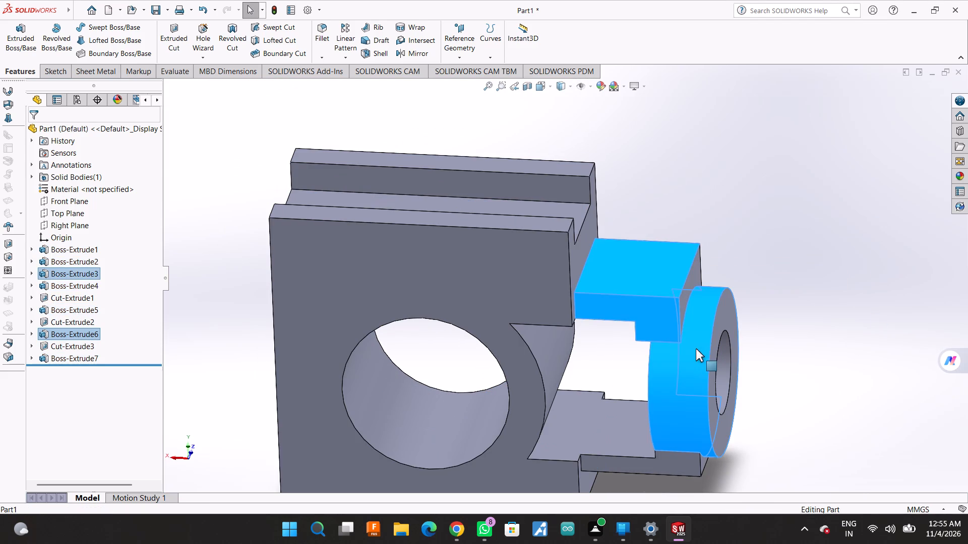
pyautogui.moveTo(760, 261); pyautogui.dragTo(671, 394, button='middle')
pyautogui.keyDown('ctrl'); pyautogui.click(503, 359); pyautogui.keyUp('ctrl')
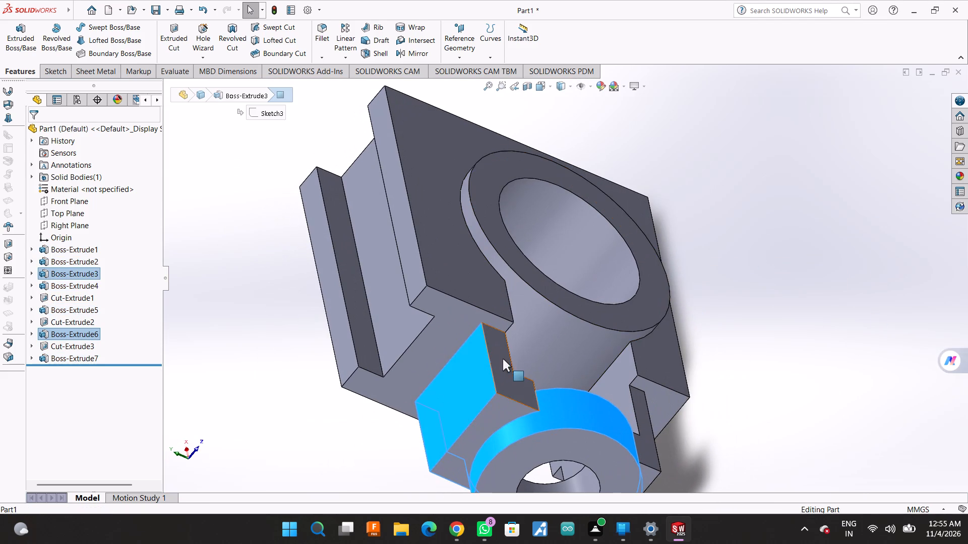
pyautogui.keyDown('ctrl'); pyautogui.click(481, 431); pyautogui.keyUp('ctrl')
pyautogui.keyDown('ctrl'); pyautogui.click(531, 461); pyautogui.keyUp('ctrl')
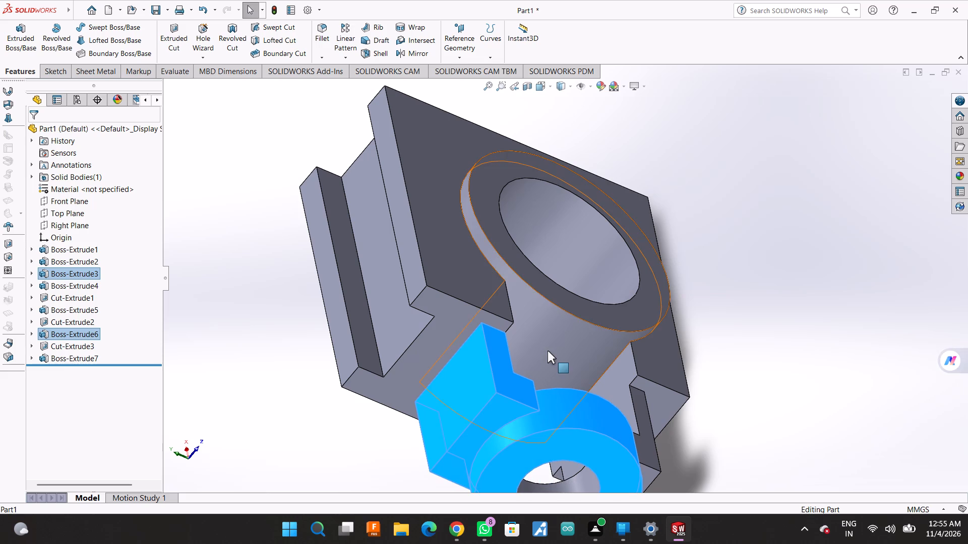
# Add the large ring's outer and flat faces, the block's slotted end and ring-side faces, and the lower arm's top and side faces.
pyautogui.keyDown('ctrl'); pyautogui.click(548, 351); pyautogui.keyUp('ctrl')
pyautogui.keyDown('ctrl'); pyautogui.click(420, 335); pyautogui.keyUp('ctrl')
pyautogui.keyDown('ctrl'); pyautogui.click(426, 350); pyautogui.keyUp('ctrl')
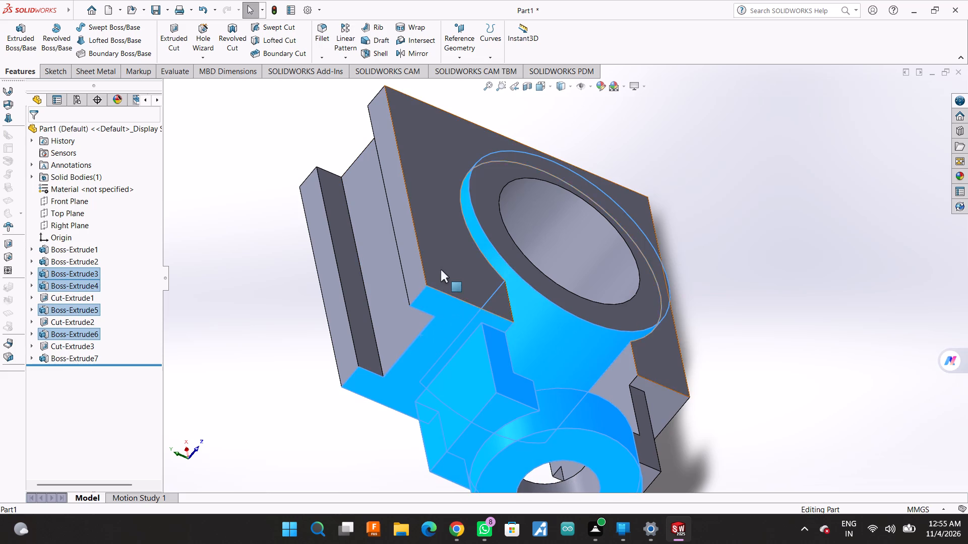
pyautogui.keyDown('ctrl'); pyautogui.click(443, 264); pyautogui.keyUp('ctrl')
pyautogui.keyDown('ctrl'); pyautogui.click(634, 313); pyautogui.keyUp('ctrl')
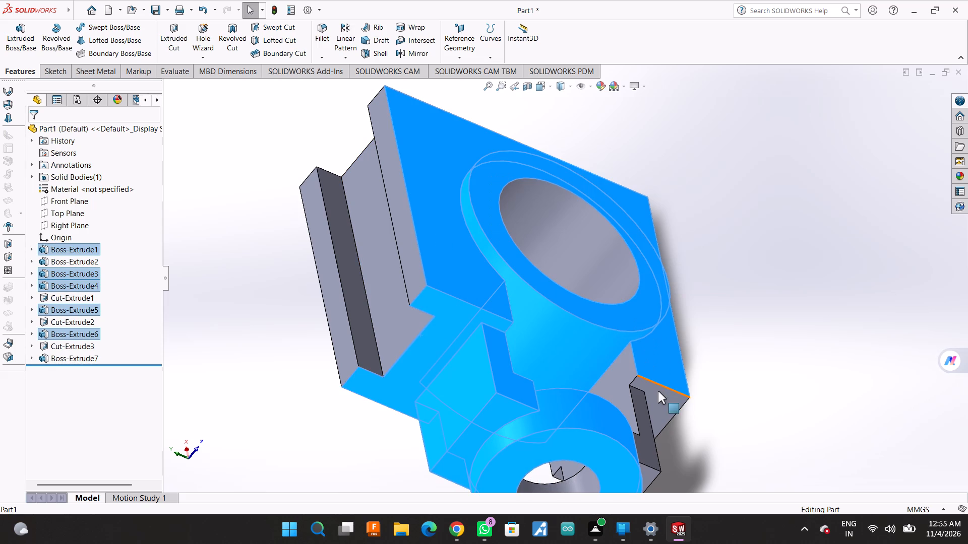
pyautogui.keyDown('ctrl'); pyautogui.click(656, 400); pyautogui.keyUp('ctrl')
pyautogui.keyDown('ctrl'); pyautogui.click(627, 377); pyautogui.keyUp('ctrl')
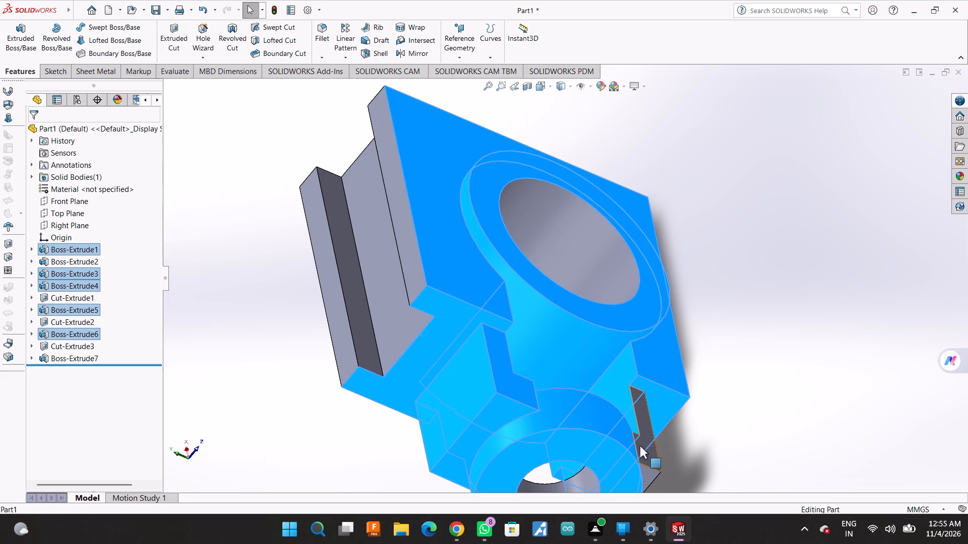
pyautogui.keyDown('ctrl'); pyautogui.click(640, 446); pyautogui.keyUp('ctrl')
# Add the lower arm's stepped faces and the block's large flat face around the bore, opposite the large ring, to the selection.
pyautogui.moveTo(708, 427); pyautogui.dragTo(747, 271, button='middle')
pyautogui.scroll(-1, 709, 420)
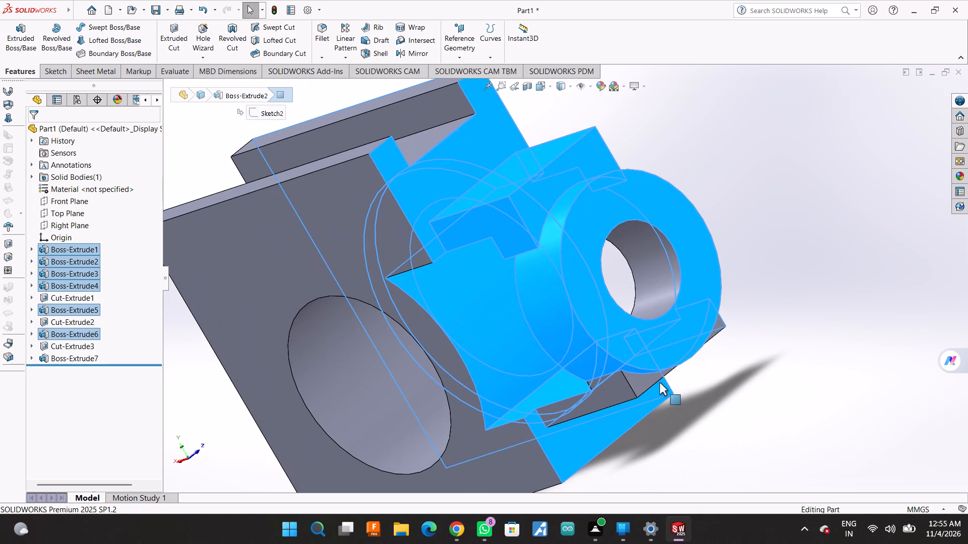
pyautogui.keyDown('ctrl'); pyautogui.click(647, 378); pyautogui.keyUp('ctrl')
pyautogui.keyDown('ctrl'); pyautogui.click(608, 397); pyautogui.keyUp('ctrl')
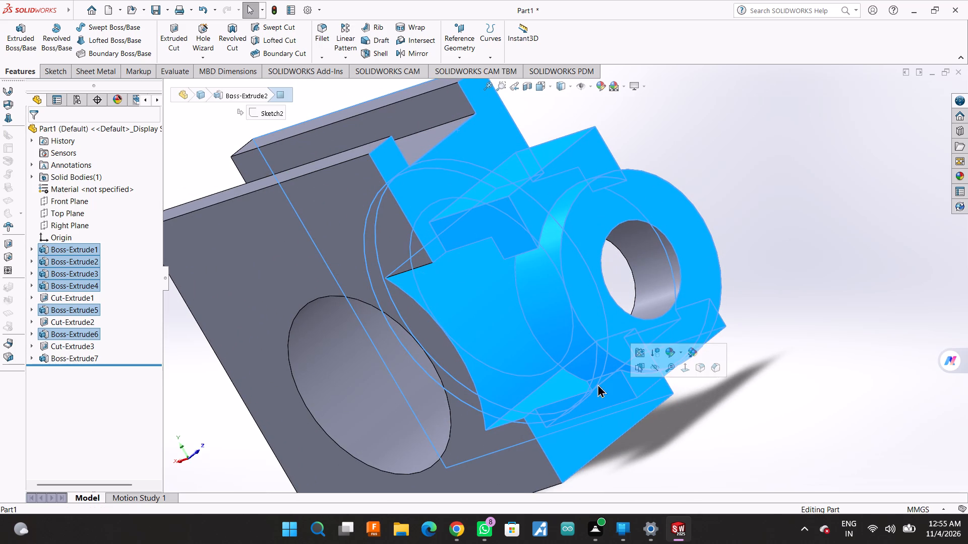
pyautogui.keyDown('ctrl'); pyautogui.click(362, 227); pyautogui.keyUp('ctrl')
# Add the block's end face farthest from the small ring and the two rim faces beside the slot to the selection.
pyautogui.scroll(3, 465, 382)
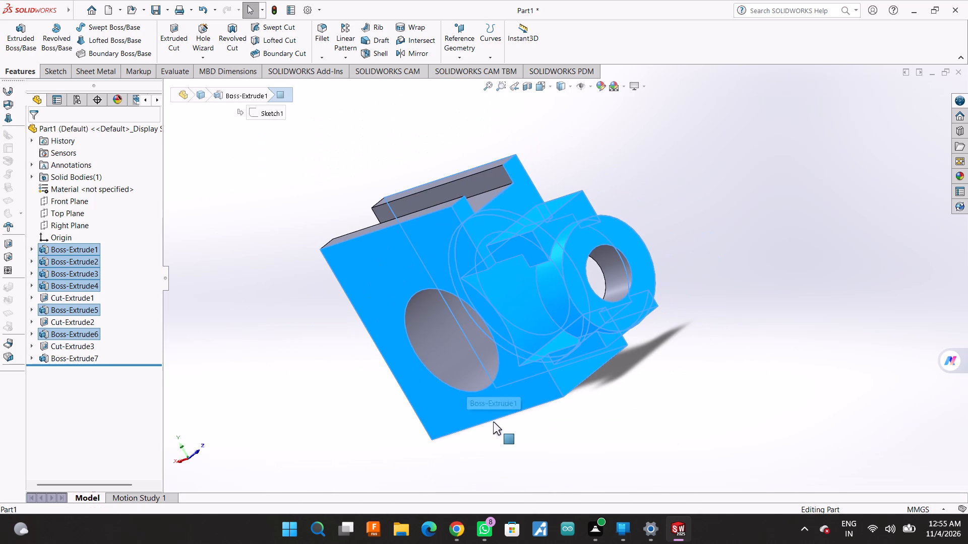
pyautogui.moveTo(493, 422); pyautogui.dragTo(608, 418, button='middle')
pyautogui.keyDown('ctrl'); pyautogui.click(427, 305); pyautogui.keyUp('ctrl')
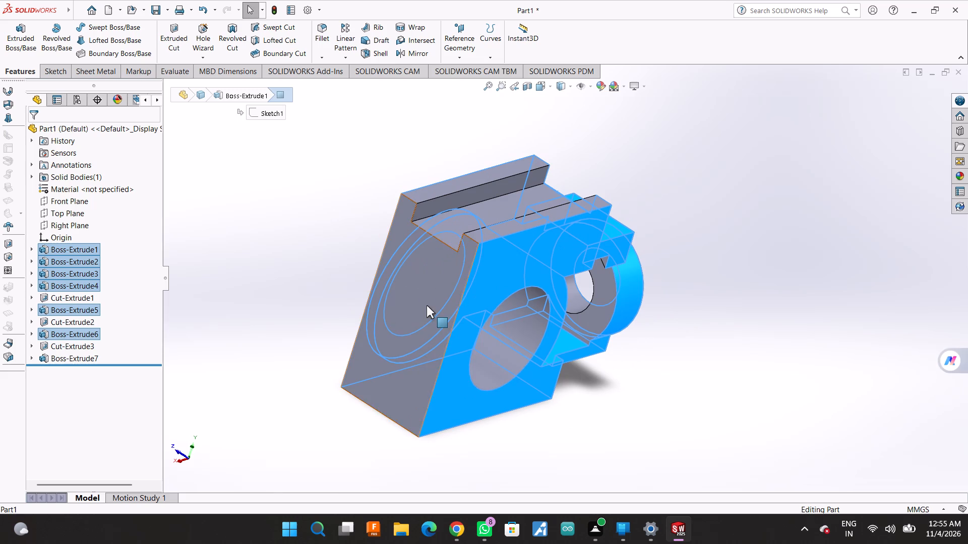
pyautogui.keyDown('ctrl'); pyautogui.moveTo(486, 238); pyautogui.dragTo(491, 209); pyautogui.keyUp('ctrl')
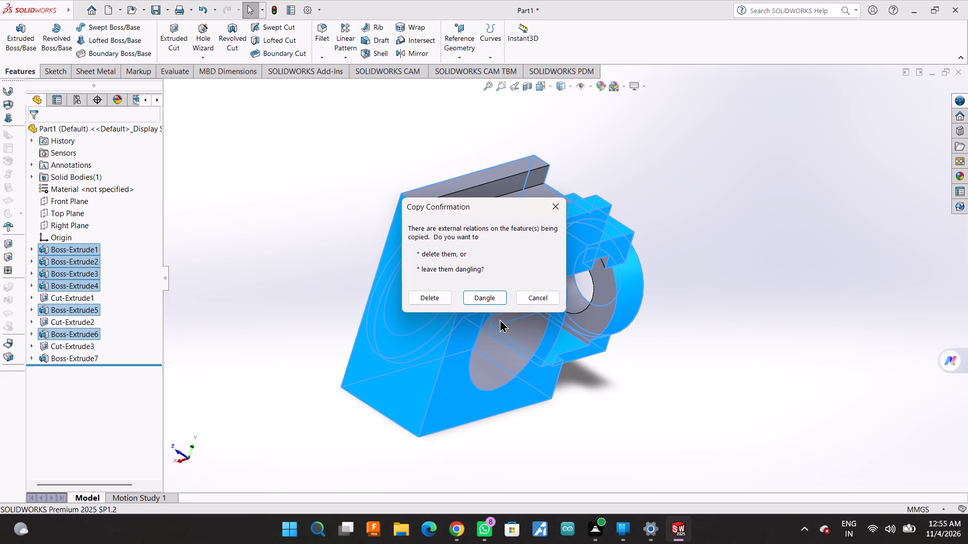
pyautogui.click(558, 210)
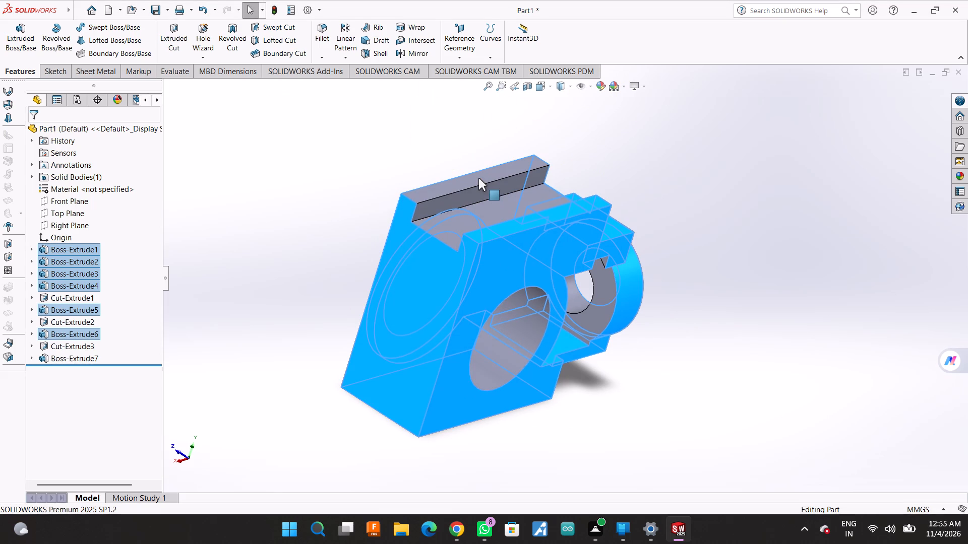
pyautogui.keyDown('ctrl'); pyautogui.click(478, 178); pyautogui.keyUp('ctrl')
# Add the undersides of the block and the lower arm to the selected faces.
pyautogui.moveTo(629, 406); pyautogui.dragTo(615, 250, button='middle')
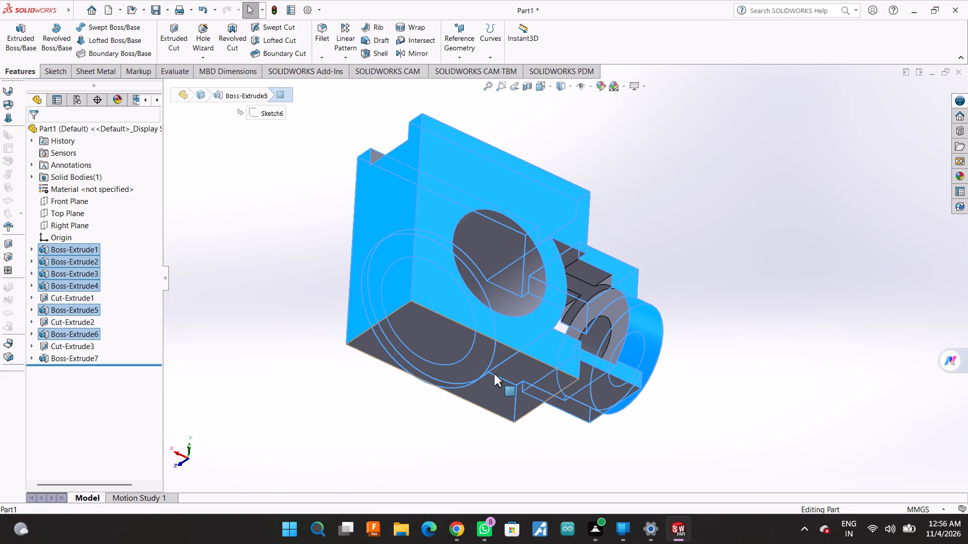
pyautogui.keyDown('ctrl'); pyautogui.click(494, 374); pyautogui.keyUp('ctrl')
pyautogui.keyDown('ctrl'); pyautogui.click(592, 392); pyautogui.keyUp('ctrl')
# Add the block's gap-facing surface, the upper arm's stepped underside faces and the small ring's inward-facing side to the selection.
pyautogui.scroll(-1, 710, 334)
pyautogui.moveTo(710, 334); pyautogui.dragTo(705, 334, button='middle')
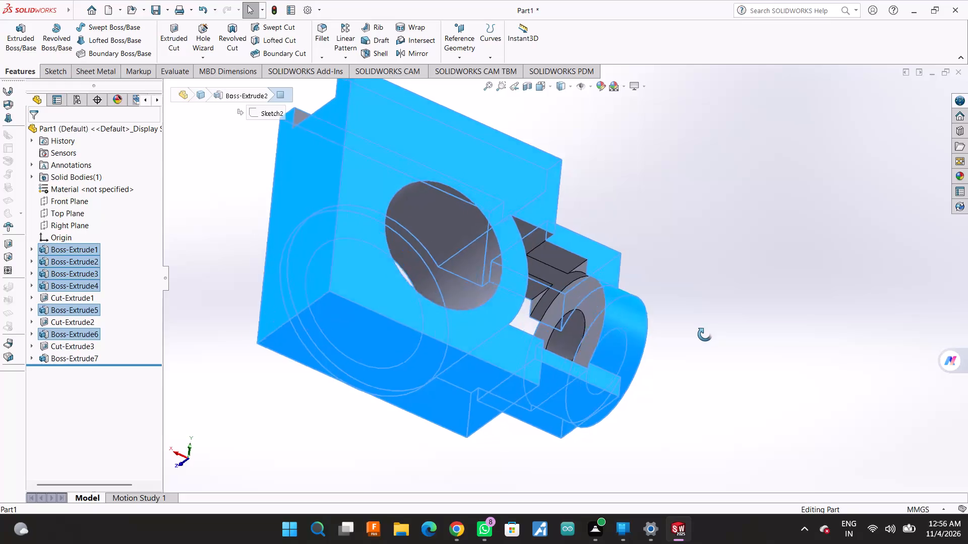
pyautogui.moveTo(705, 334); pyautogui.dragTo(686, 346, button='middle')
pyautogui.moveTo(675, 353); pyautogui.dragTo(664, 303, button='middle')
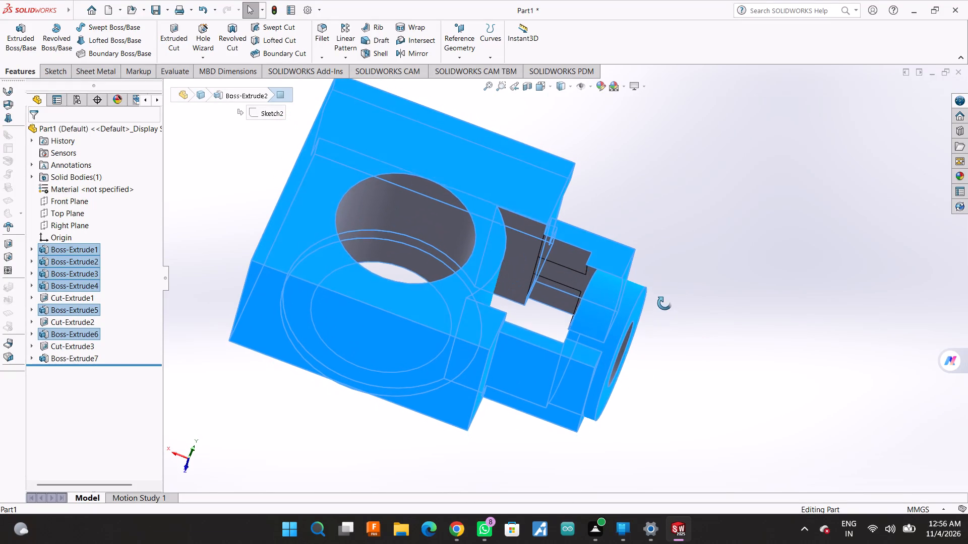
pyautogui.moveTo(664, 303); pyautogui.dragTo(664, 303, button='middle')
pyautogui.keyDown('ctrl'); pyautogui.click(523, 263); pyautogui.keyUp('ctrl')
pyautogui.moveTo(685, 231); pyautogui.dragTo(696, 238, button='middle')
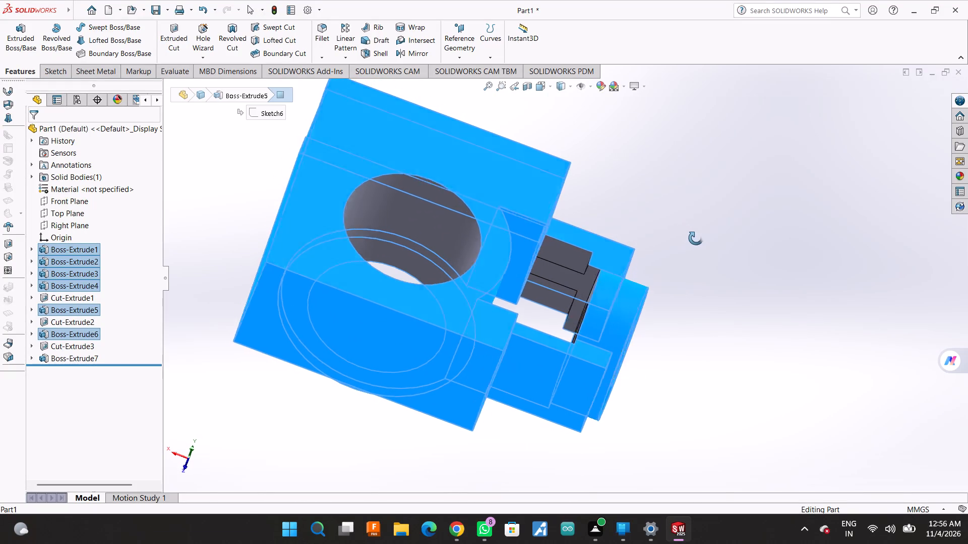
pyautogui.moveTo(696, 238); pyautogui.dragTo(701, 243, button='middle')
pyautogui.keyDown('ctrl'); pyautogui.click(550, 256); pyautogui.keyUp('ctrl')
pyautogui.keyDown('ctrl'); pyautogui.click(549, 277); pyautogui.keyUp('ctrl')
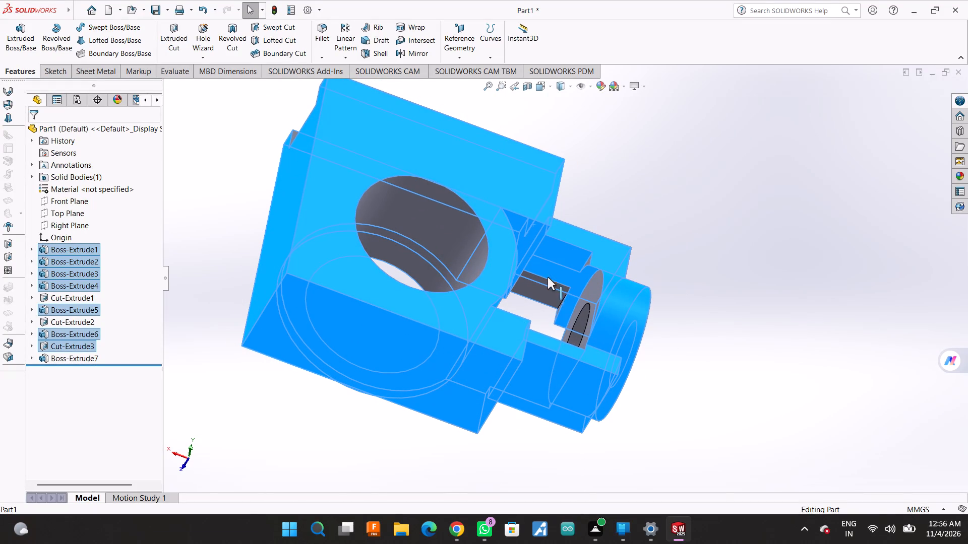
pyautogui.keyDown('ctrl'); pyautogui.click(540, 287); pyautogui.keyUp('ctrl')
pyautogui.keyDown('ctrl'); pyautogui.click(584, 293); pyautogui.keyUp('ctrl')
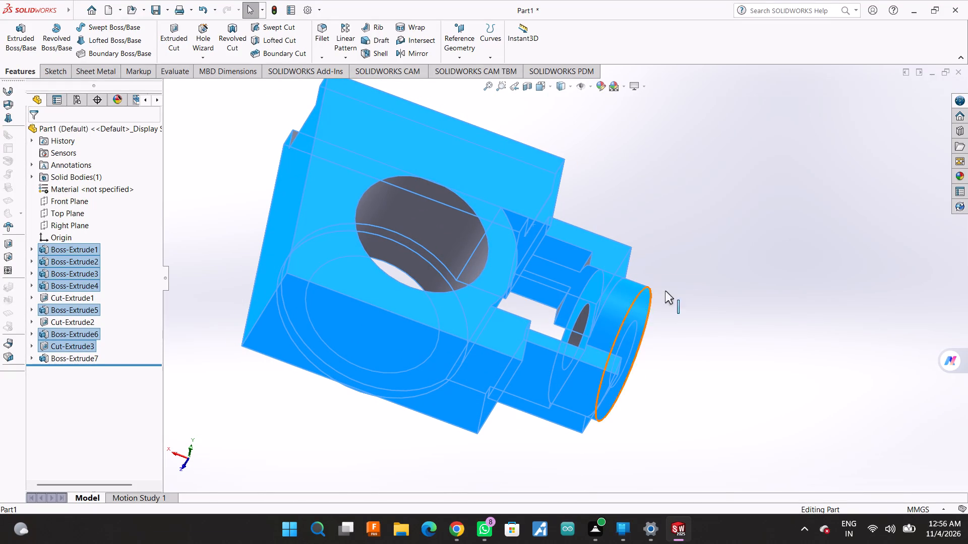
# Apply a yellow colour appearance to all the selected faces, leaving the slot and bore surfaces out.
pyautogui.moveTo(688, 284); pyautogui.dragTo(637, 383, button='middle')
pyautogui.scroll(-1, 687, 284)
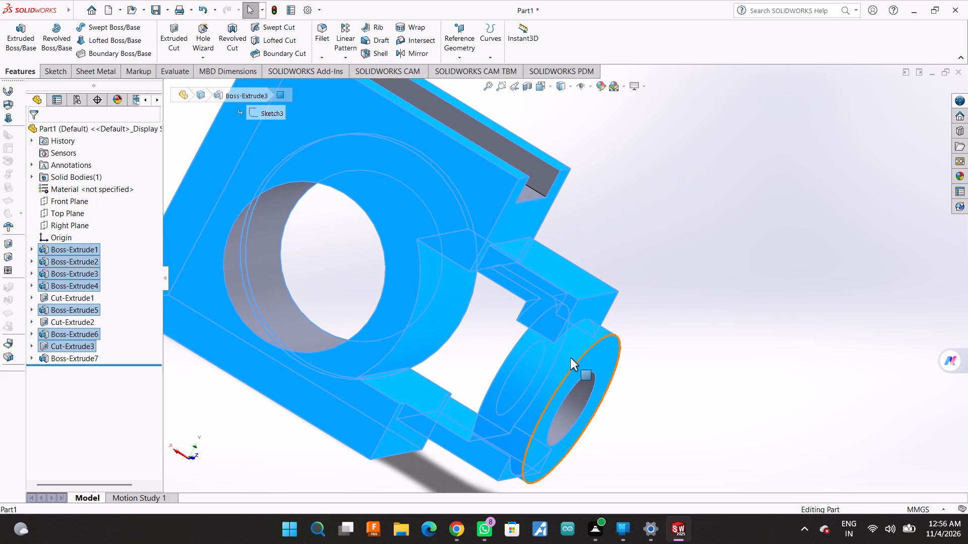
pyautogui.moveTo(632, 350); pyautogui.dragTo(533, 303, button='middle')
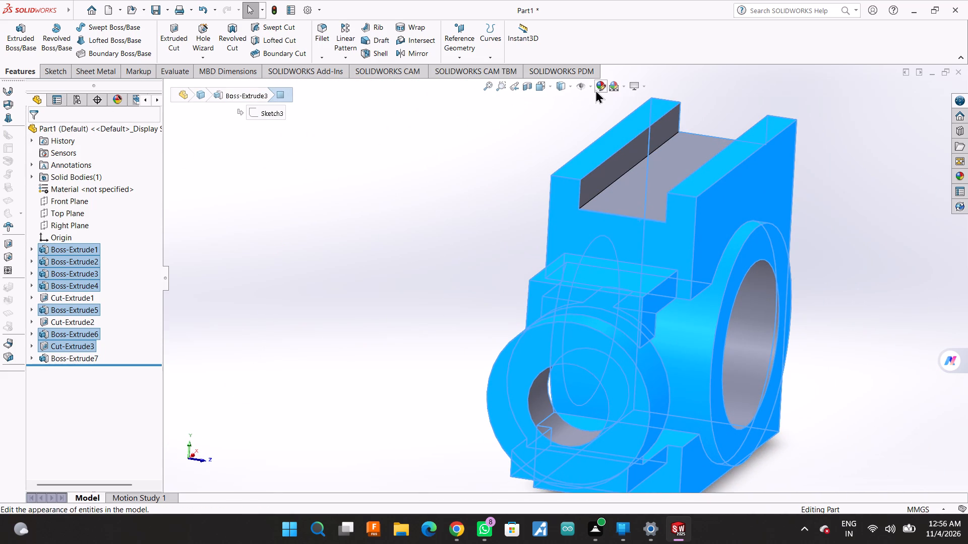
pyautogui.click(595, 90)
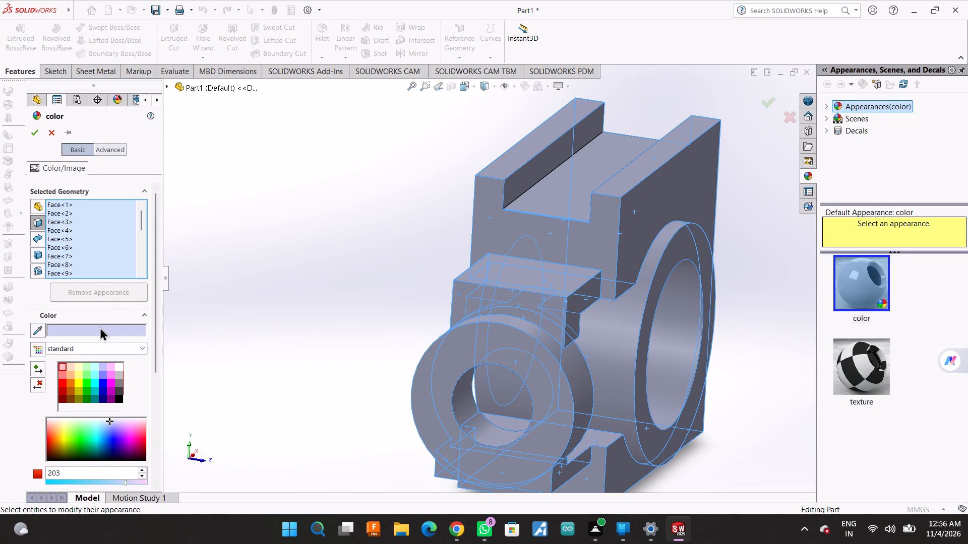
pyautogui.click(100, 327)
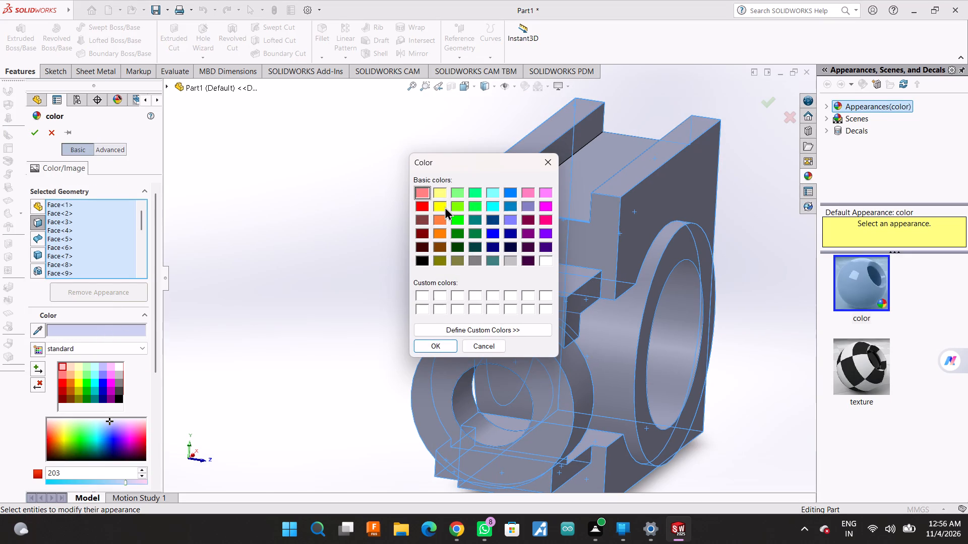
pyautogui.click(445, 207)
pyautogui.click(429, 347)
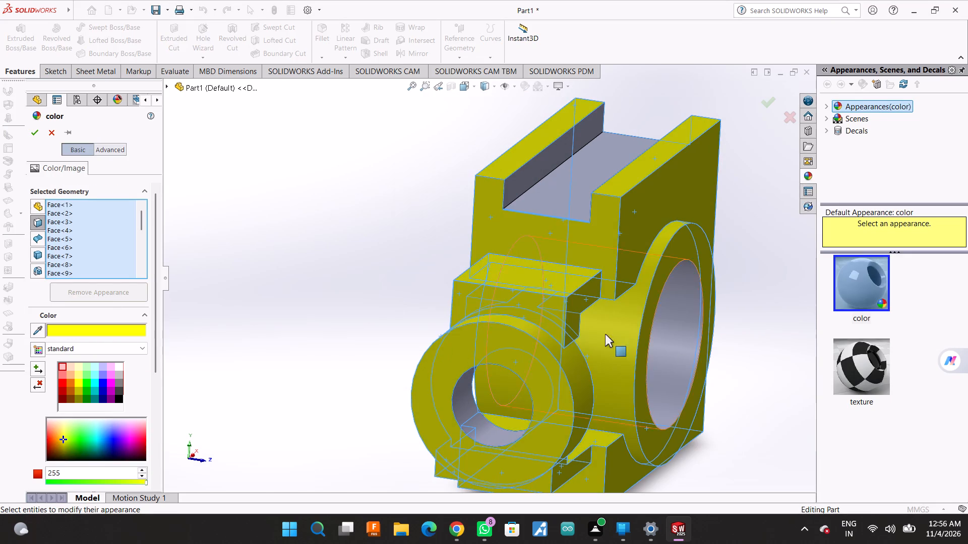
pyautogui.scroll(2, 560, 330)
pyautogui.moveTo(685, 311); pyautogui.dragTo(654, 319, button='middle')
pyautogui.click(777, 102)
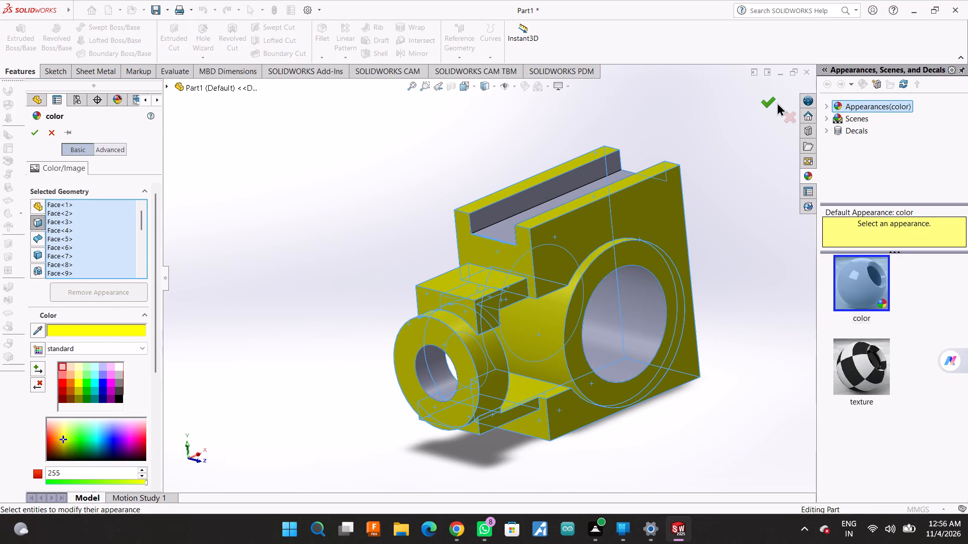
pyautogui.click(770, 105)
# Collapse the Appearances, Scenes, and Decals pane to clear space around the part.
pyautogui.moveTo(379, 188); pyautogui.dragTo(502, 213, button='middle')
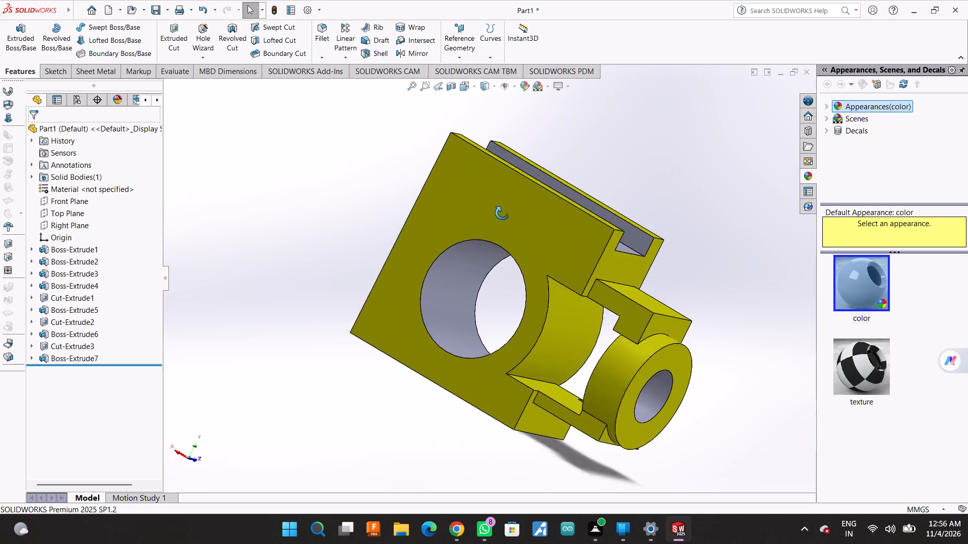
pyautogui.moveTo(502, 213); pyautogui.dragTo(480, 248, button='middle')
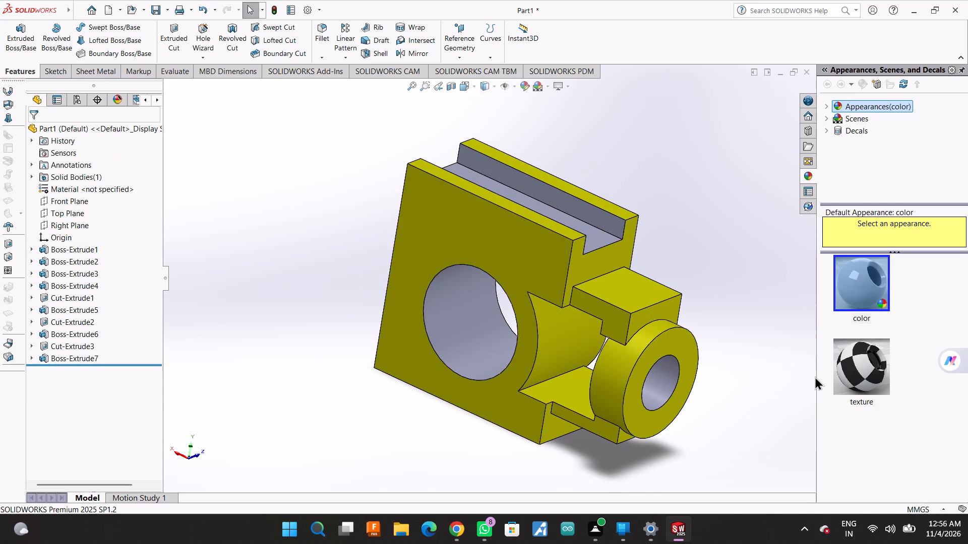
pyautogui.moveTo(816, 376); pyautogui.dragTo(967, 349)
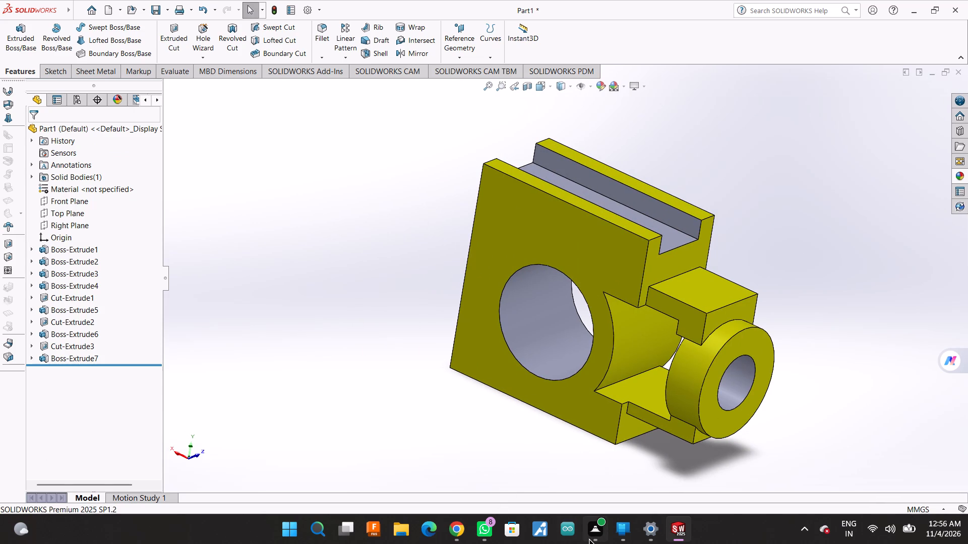
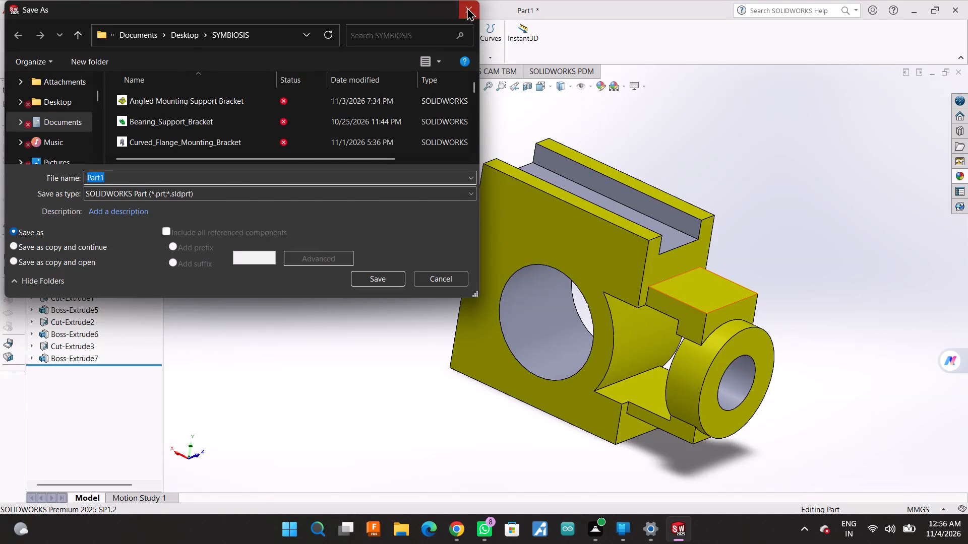
# Cancel the pending save and set the part to the isometric view.
pyautogui.click(467, 7)
pyautogui.press('space')
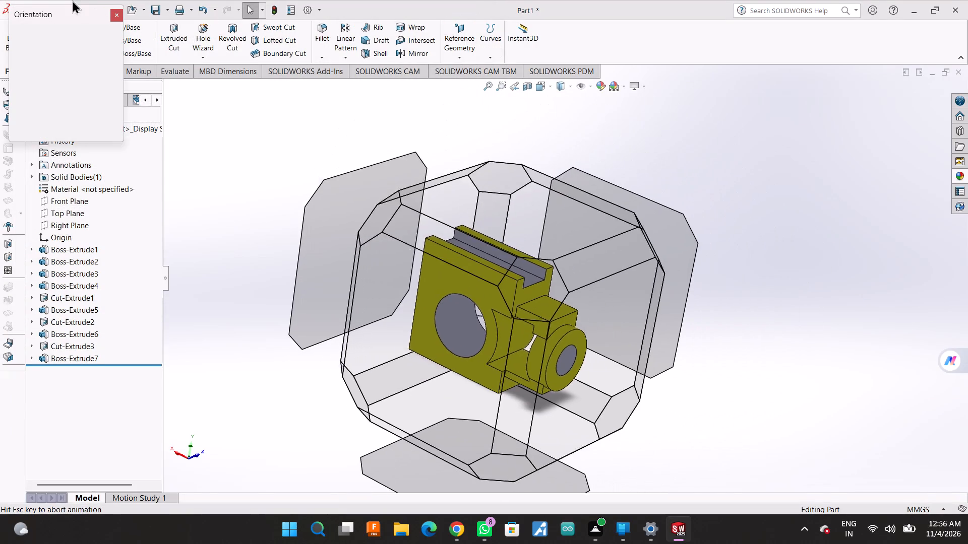
pyautogui.click(106, 49)
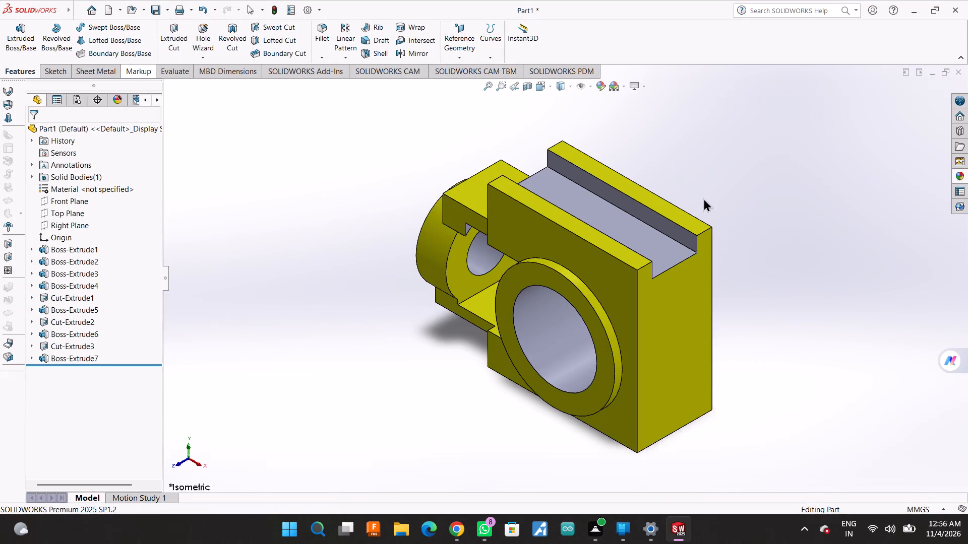
# Save the part as "Twin-Bore Shaft Support Housing" in the SYMBIOSIS folder, rebuilding the document with the save.
pyautogui.hotkey('ctrl', 's')
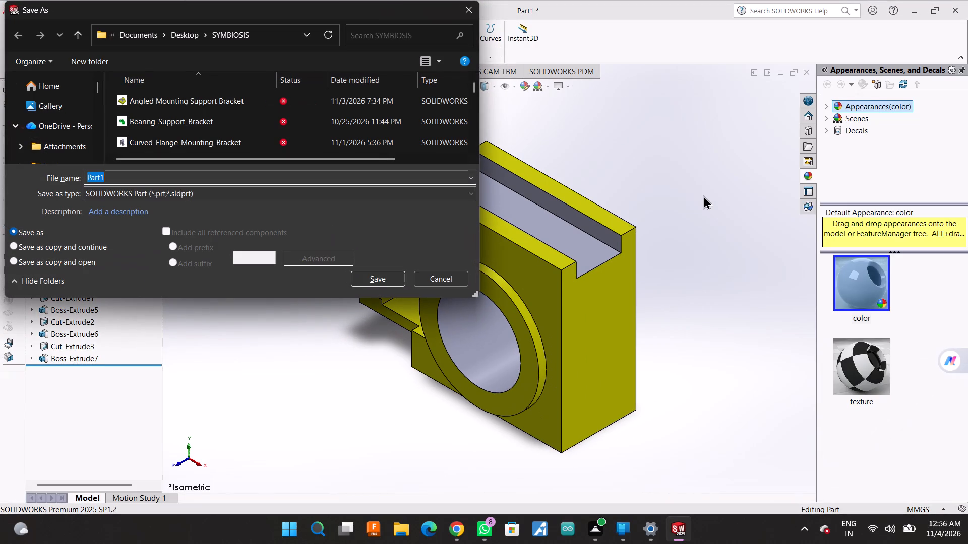
pyautogui.hotkey('ctrl', 'v')
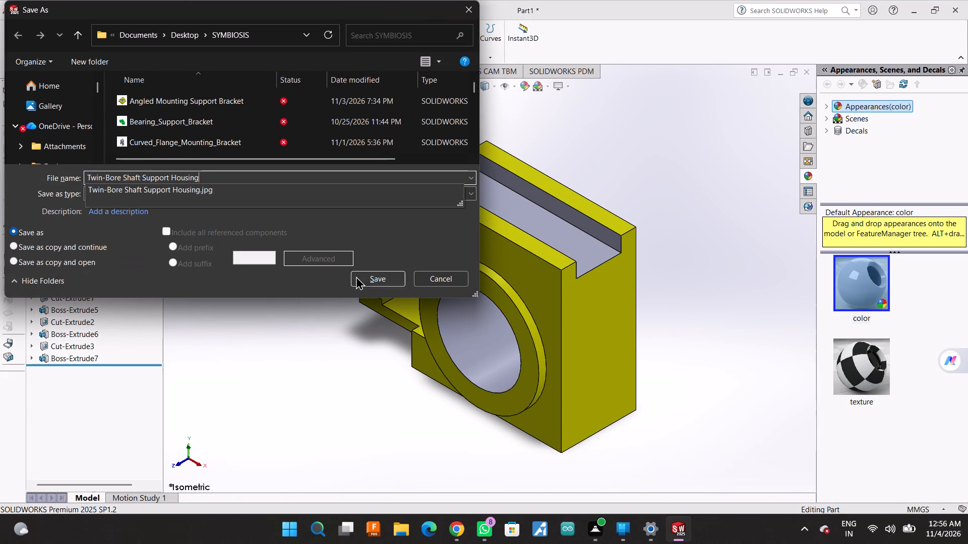
pyautogui.click(364, 278)
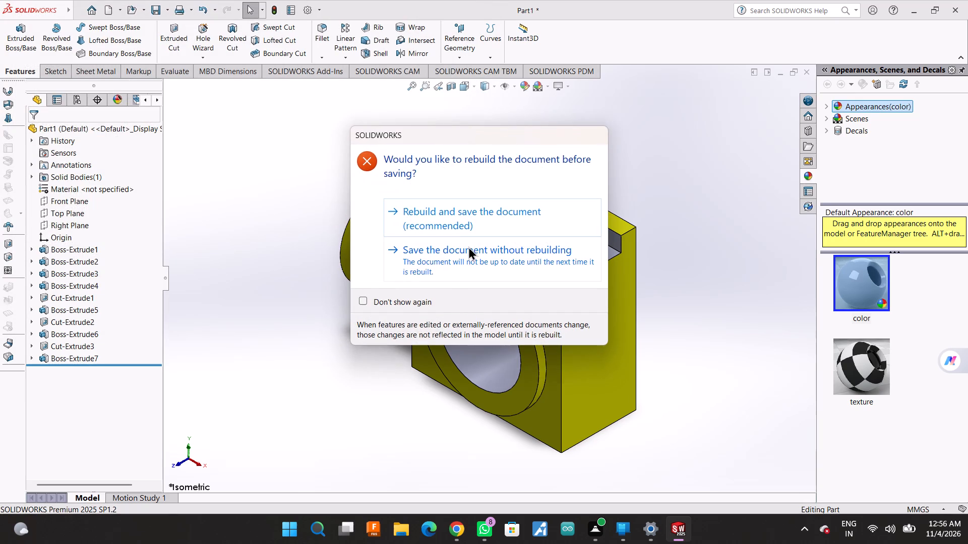
pyautogui.click(473, 224)
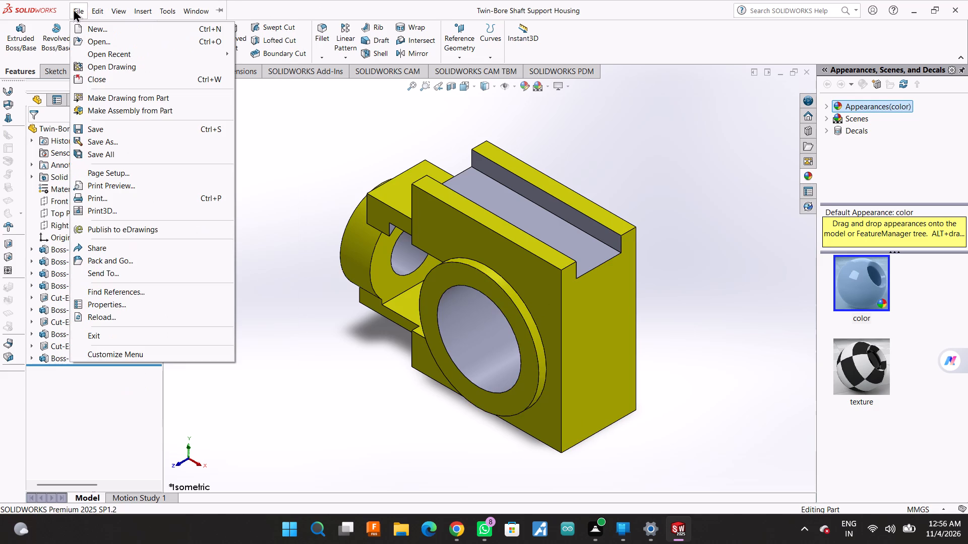
# Export the part in Adobe PDF format to the SYMBIOSIS folder under the same file name.
pyautogui.click(98, 143)
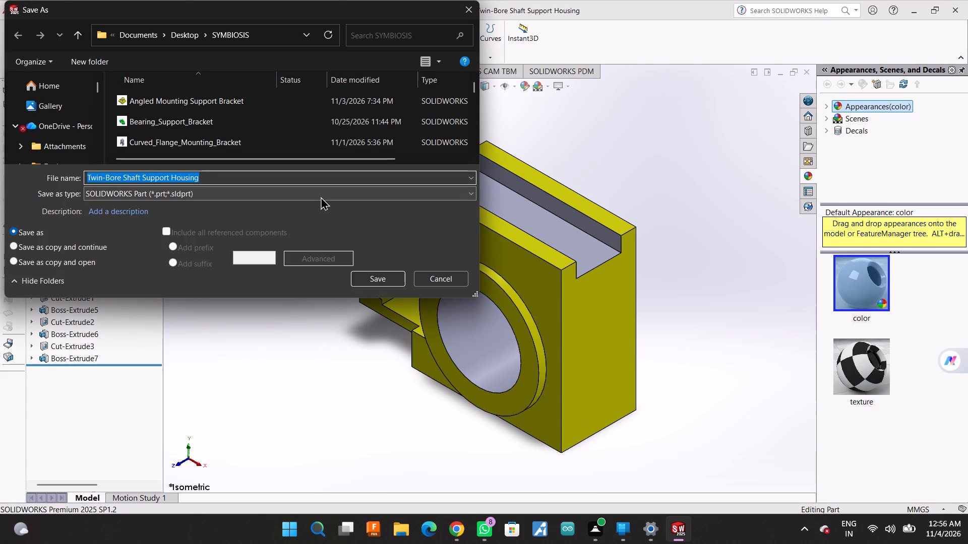
pyautogui.click(321, 196)
pyautogui.click(280, 298)
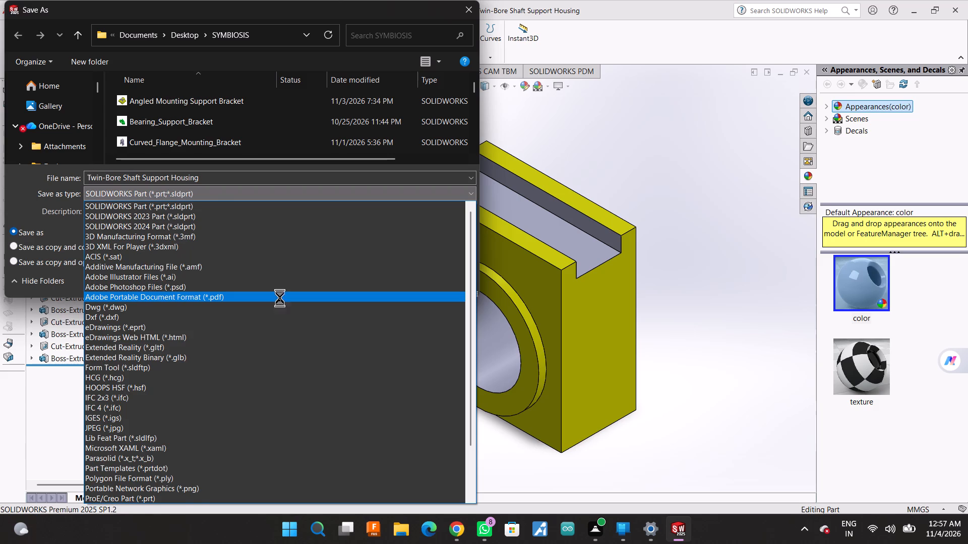
pyautogui.click(381, 300)
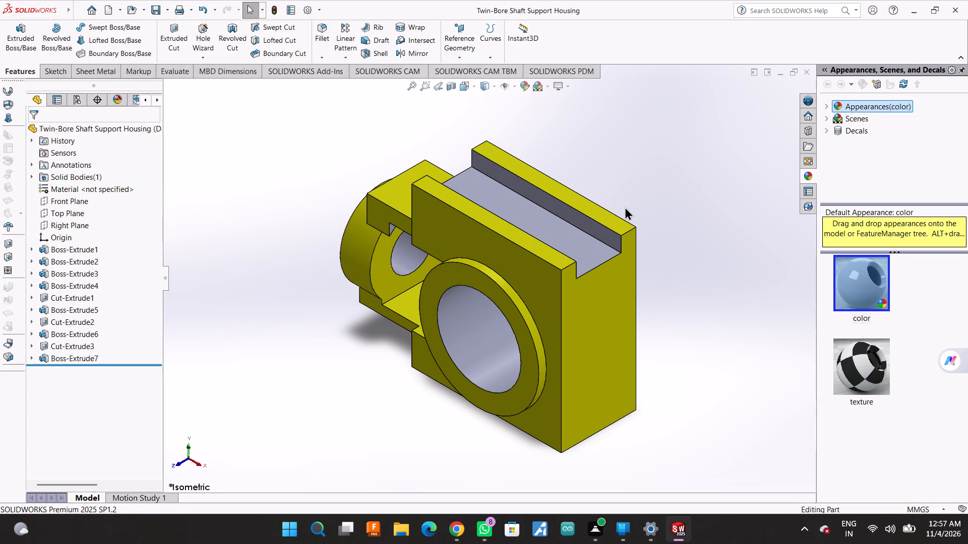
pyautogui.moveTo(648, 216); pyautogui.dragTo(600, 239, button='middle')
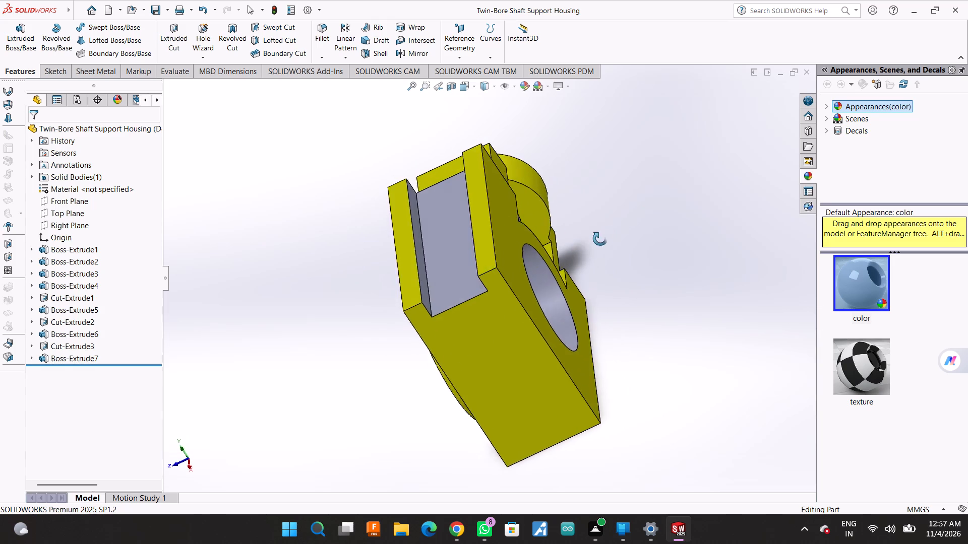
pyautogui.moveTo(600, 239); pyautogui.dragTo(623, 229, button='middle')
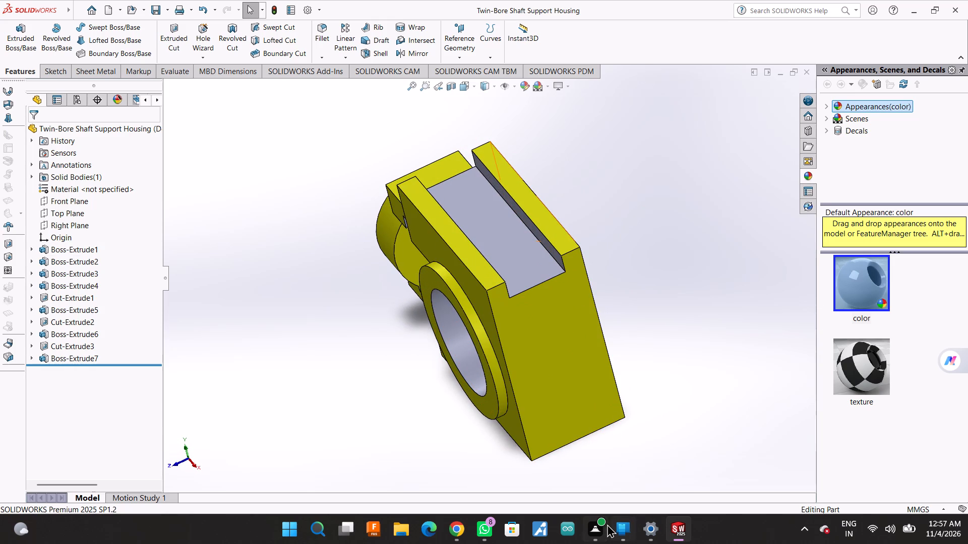